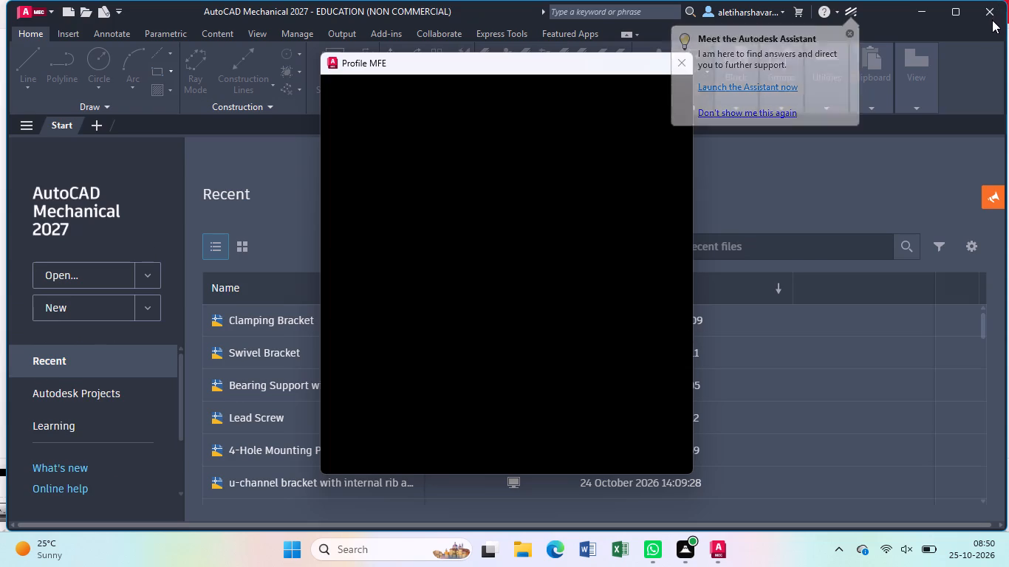
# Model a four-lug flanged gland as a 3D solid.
# Close the Profile MFE window and create a new drawing from the acadiso.dwt template.
pyautogui.click(683, 61)
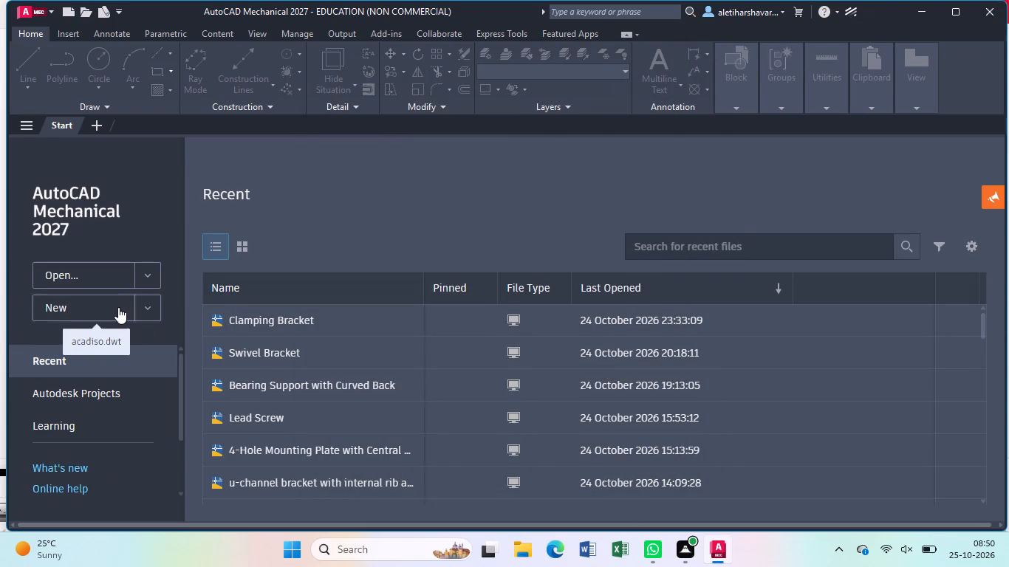
pyautogui.click(118, 307)
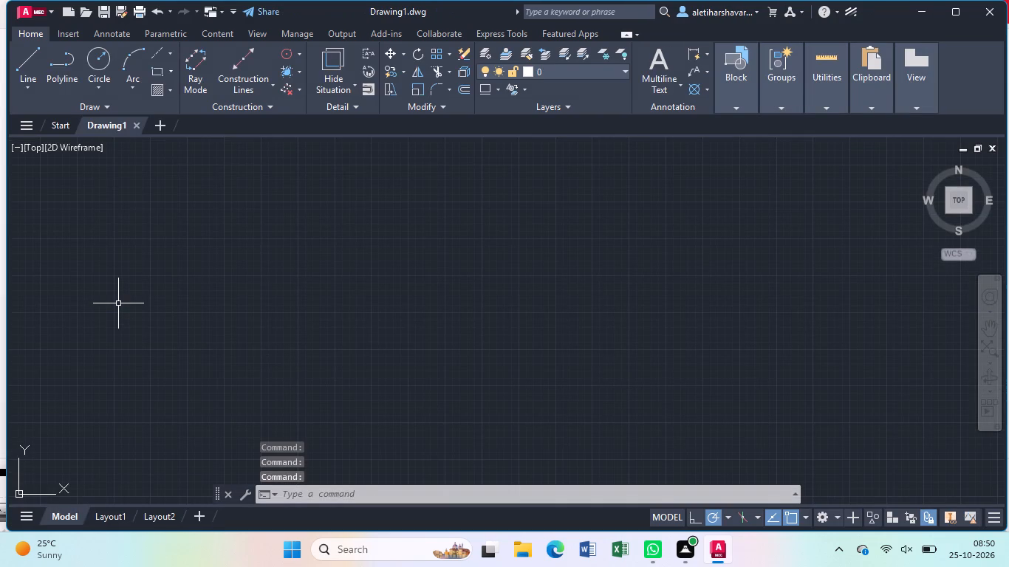
# Turn on log file recording with the LOGFILEON command.
pyautogui.write('lo')
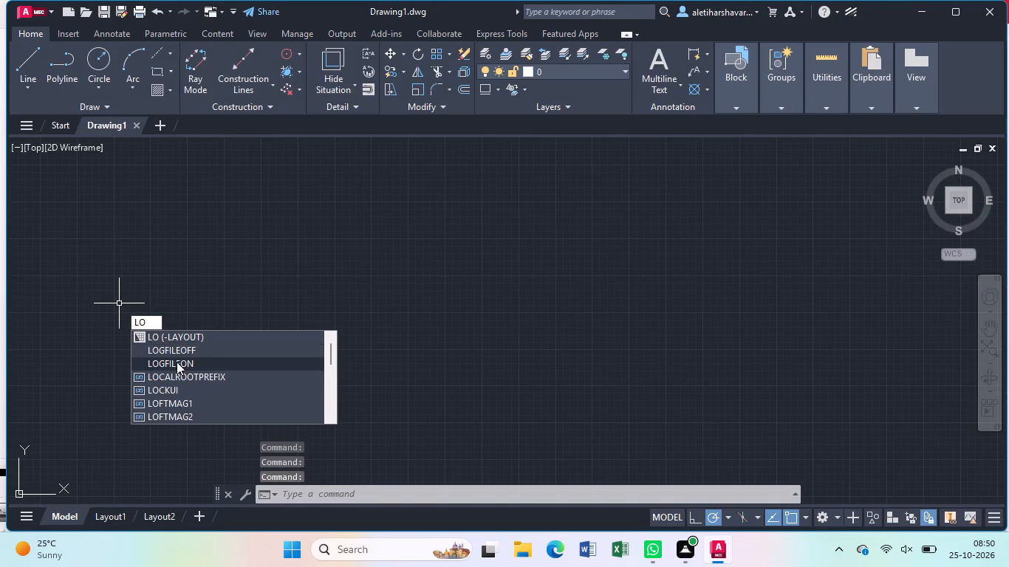
pyautogui.click(179, 364)
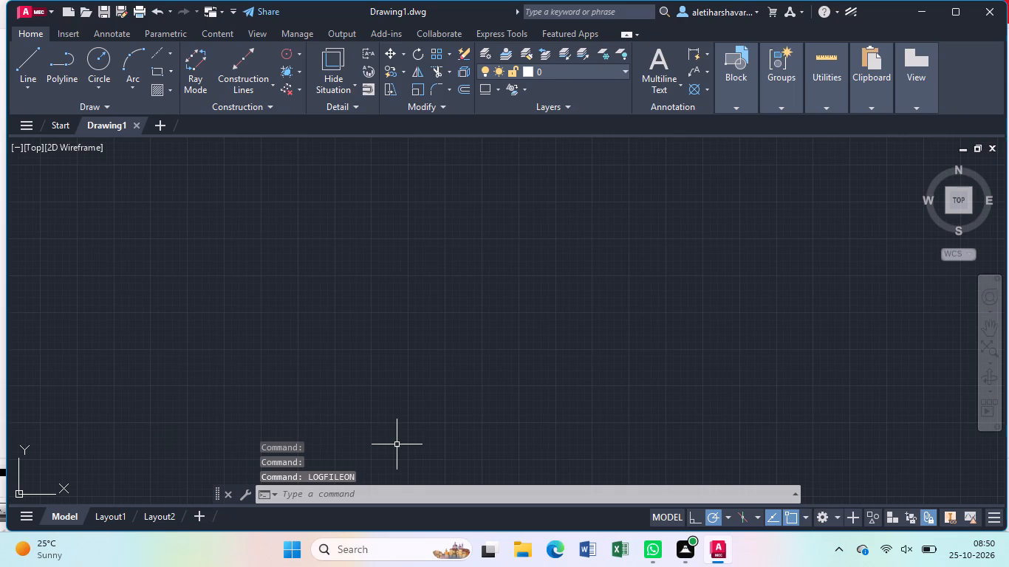
# Turn on isometric drafting for the new drawing.
pyautogui.click(743, 515)
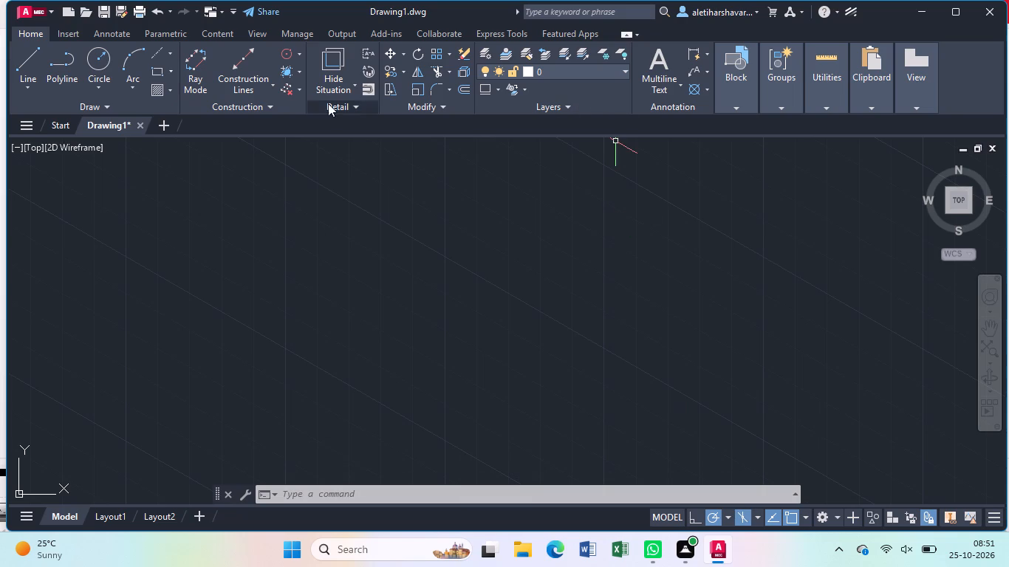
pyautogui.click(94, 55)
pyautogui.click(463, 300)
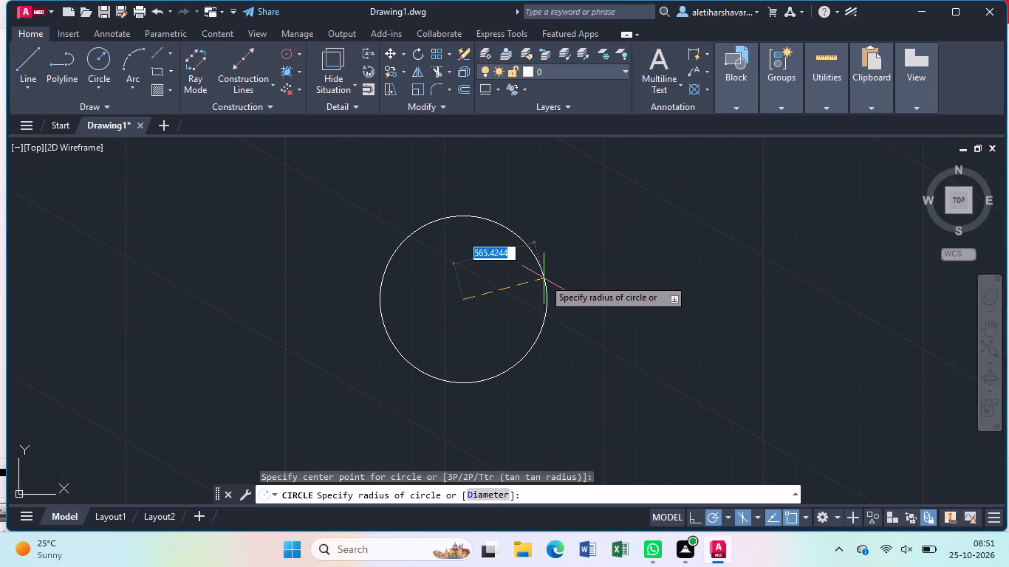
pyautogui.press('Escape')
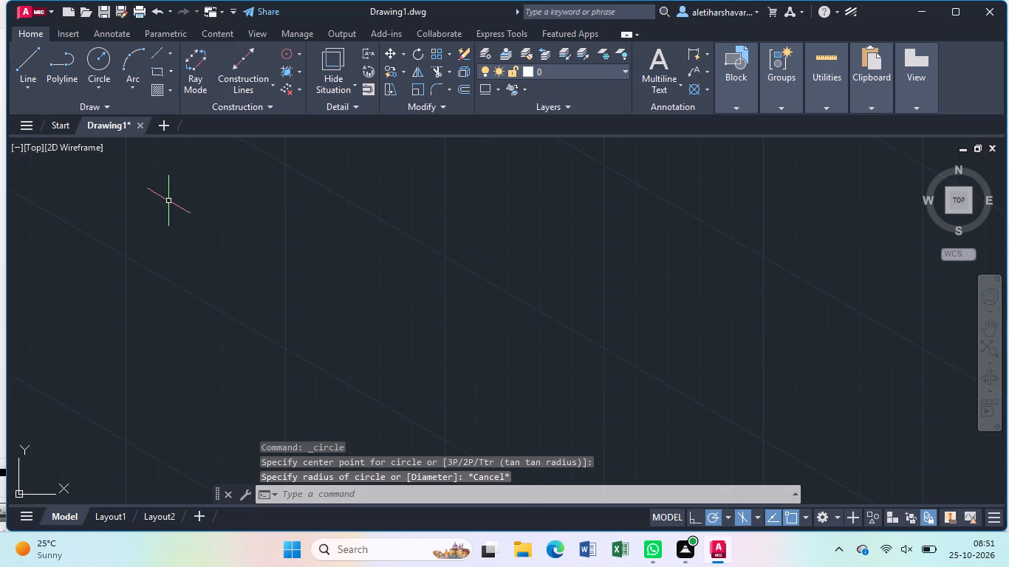
# Draw a circle of radius 17 in the Top view, near the middle of the empty drawing area.
pyautogui.click(28, 146)
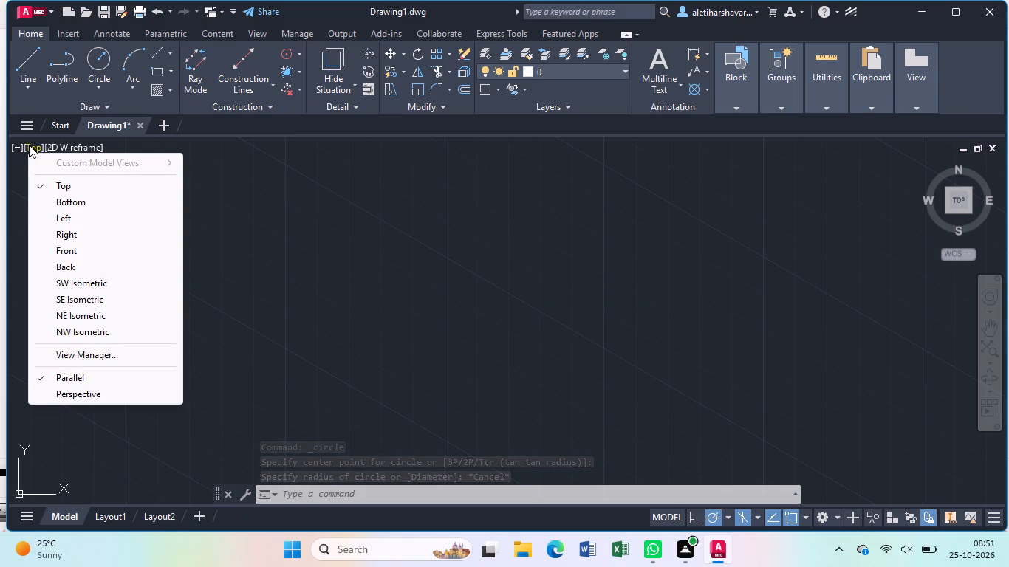
pyautogui.click(64, 186)
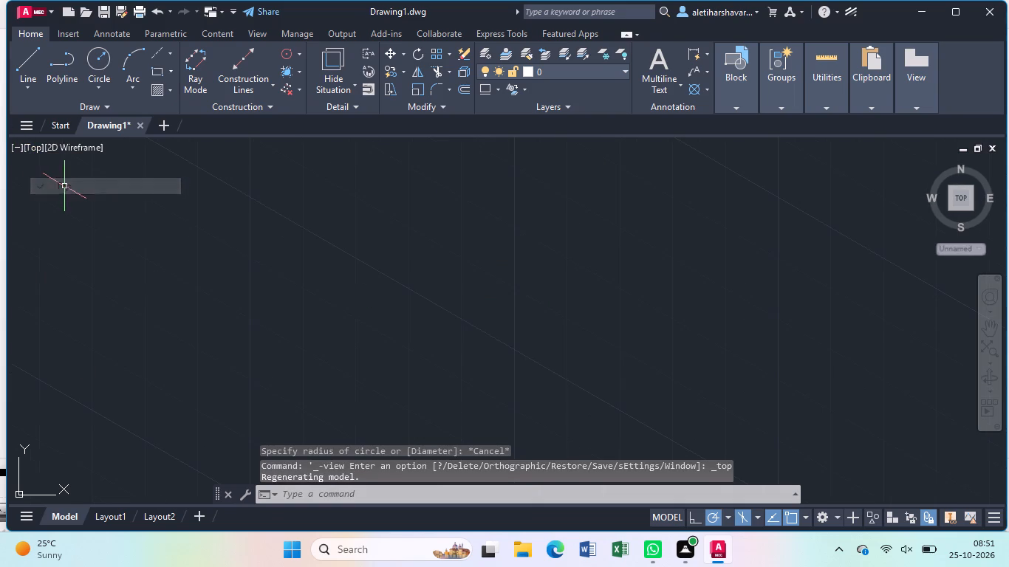
pyautogui.click(103, 61)
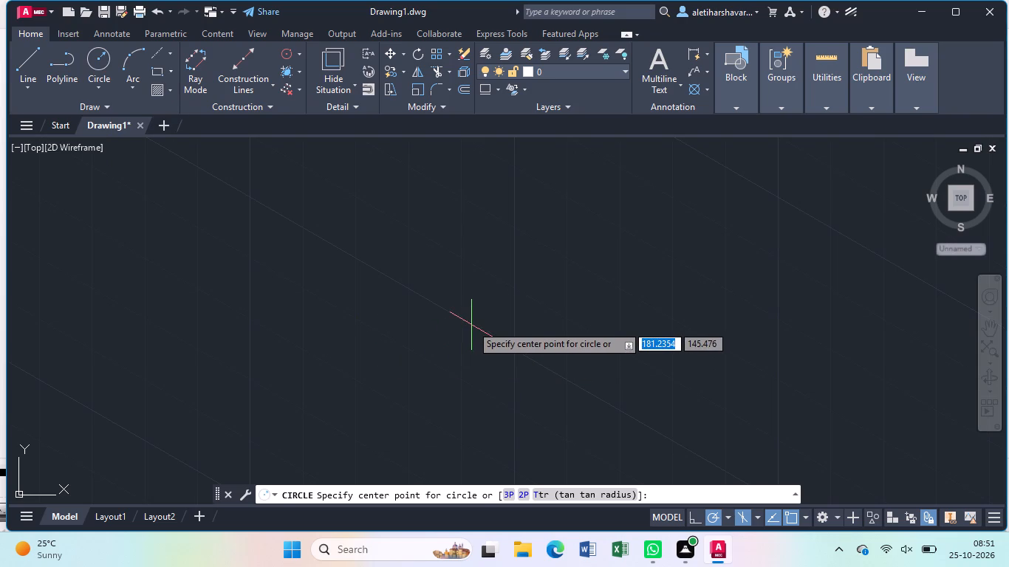
pyautogui.click(471, 324)
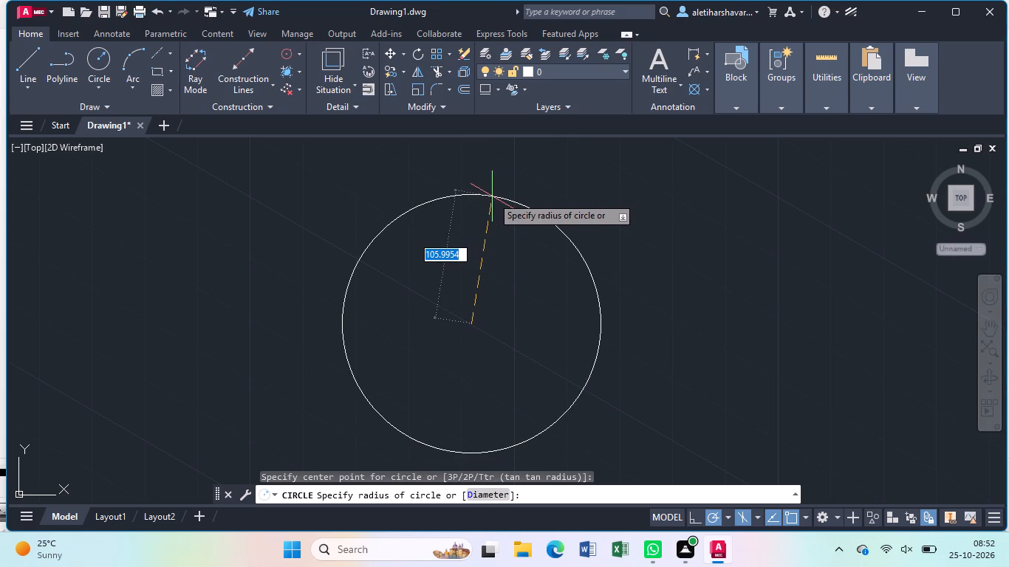
pyautogui.press('1')
pyautogui.press('7')
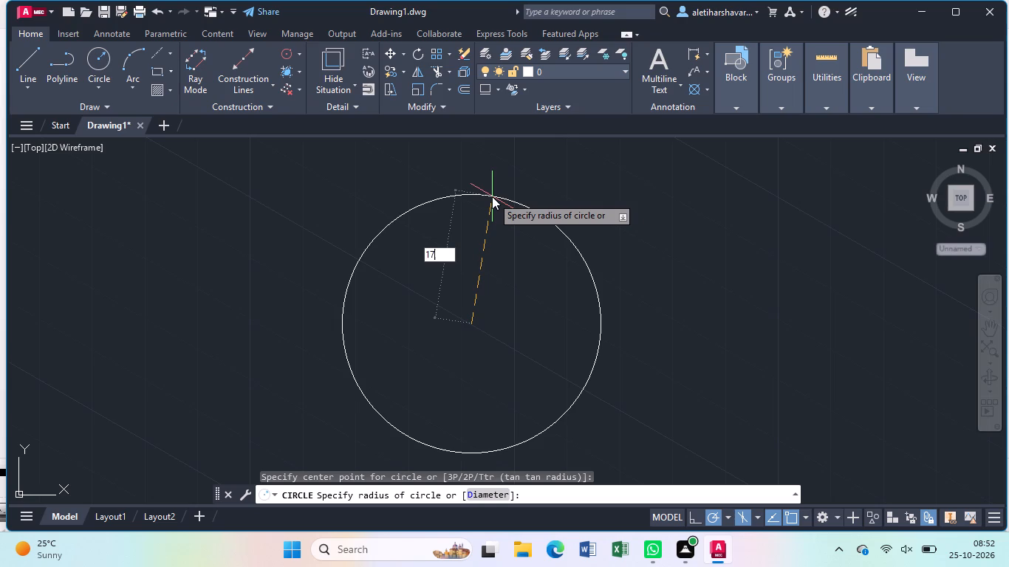
pyautogui.press('Return')
# Draw a concentric circle of radius 14 inside the first circle, sharing its centre point.
pyautogui.scroll(3, 456, 347)
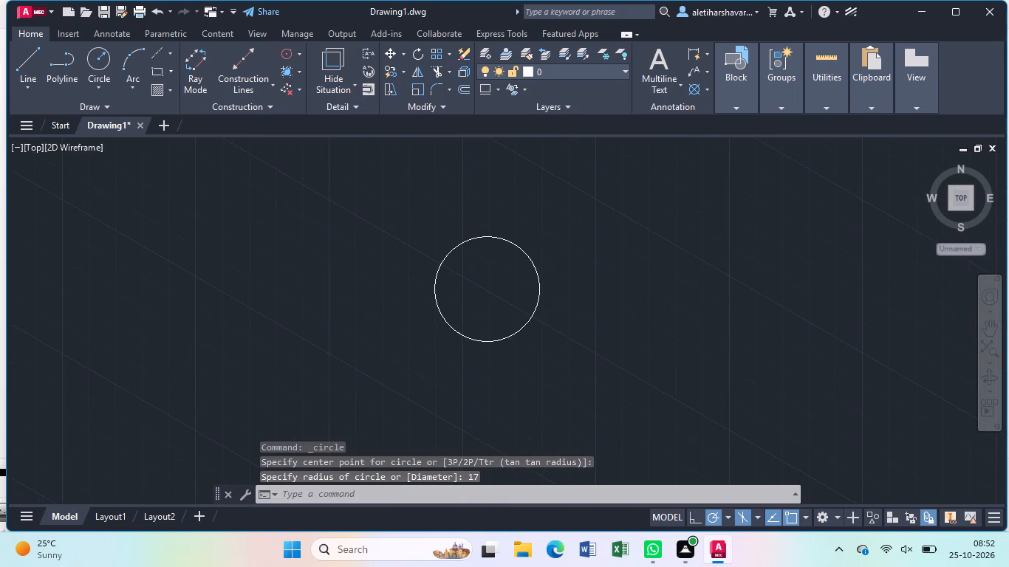
pyautogui.moveTo(480, 320); pyautogui.dragTo(478, 354, button='middle')
pyautogui.scroll(1, 479, 314)
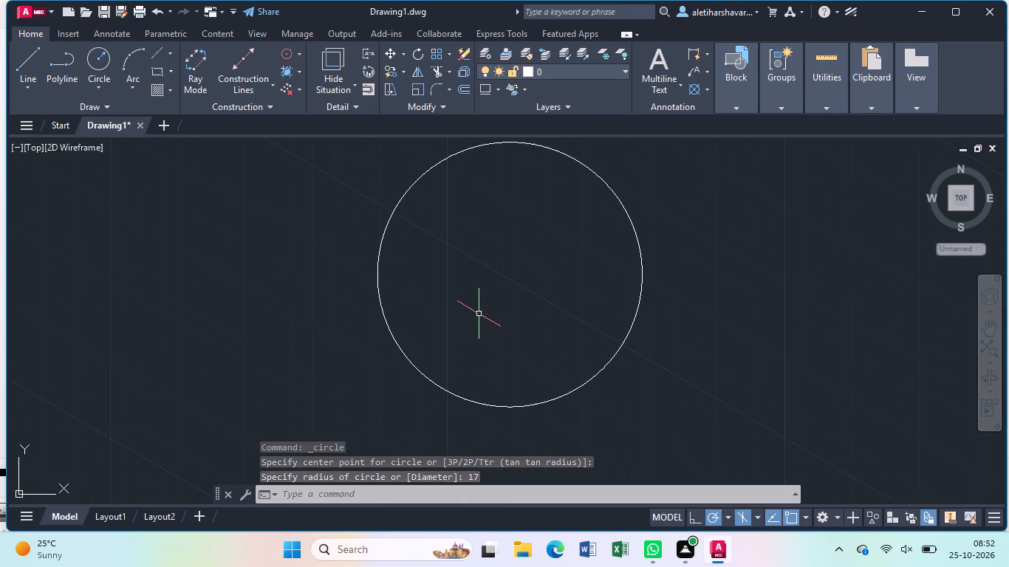
pyautogui.moveTo(482, 325); pyautogui.dragTo(476, 367, button='middle')
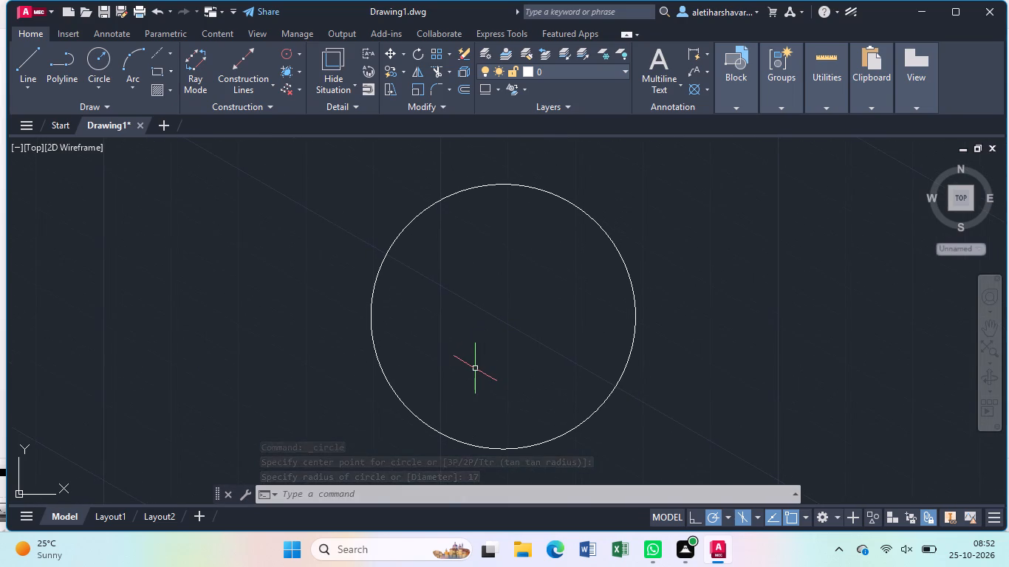
pyautogui.press('c')
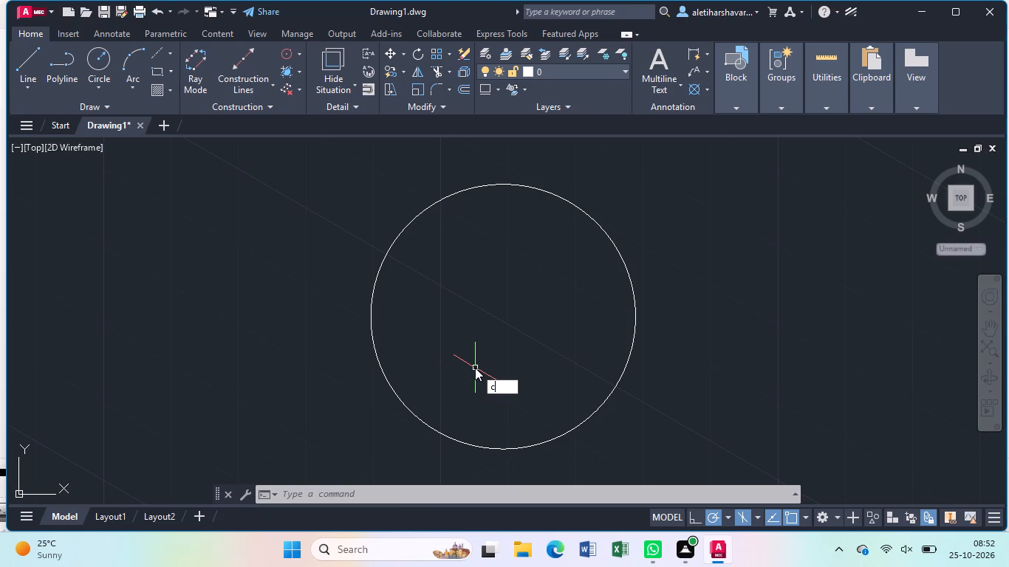
pyautogui.press('Return')
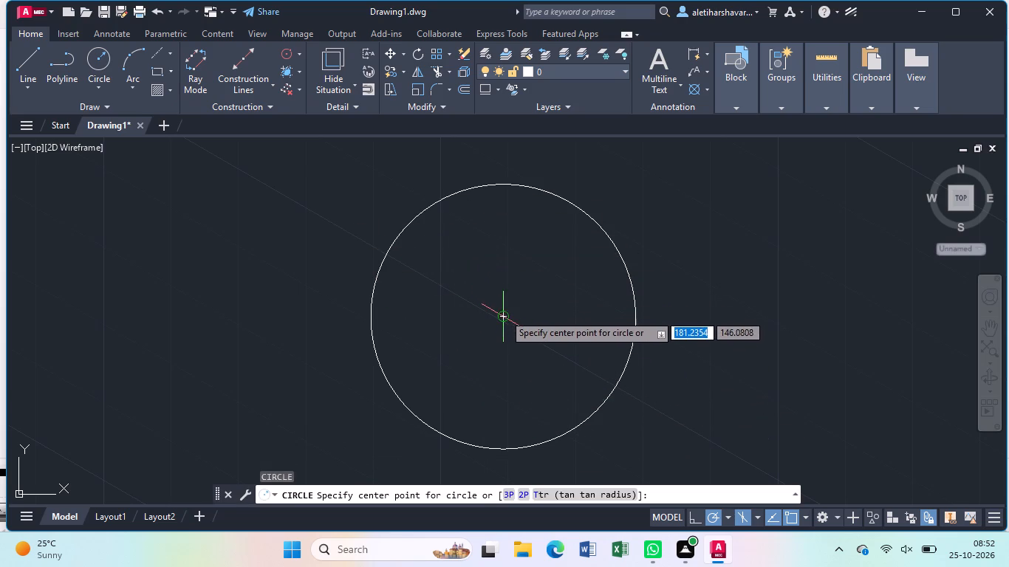
pyautogui.click(504, 317)
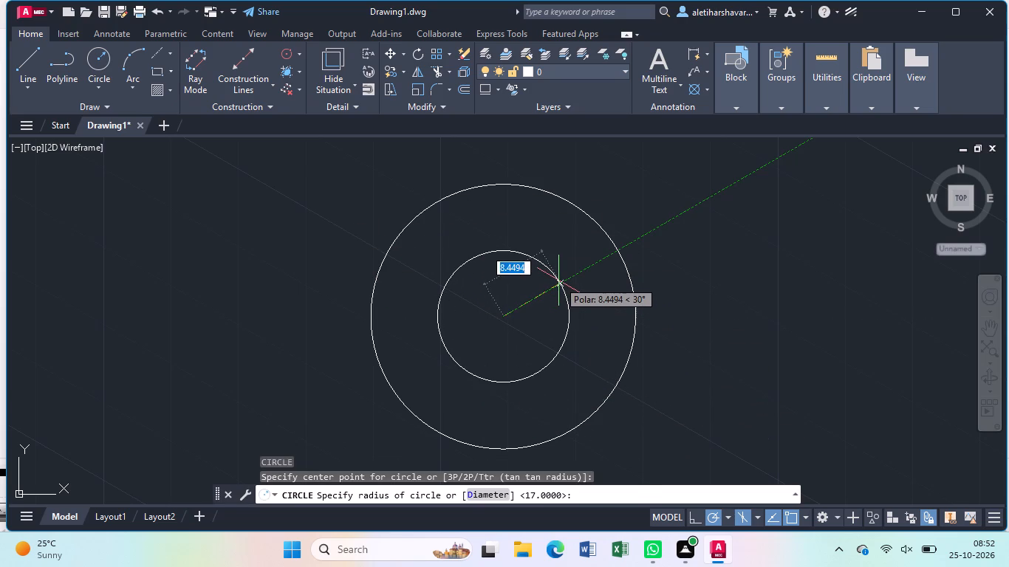
pyautogui.write('14')
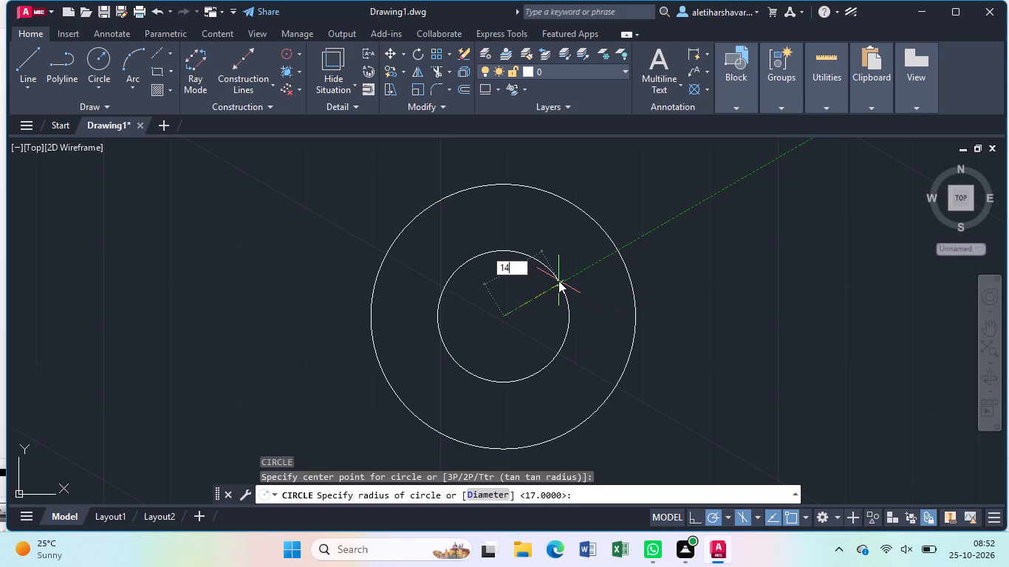
pyautogui.press('Return')
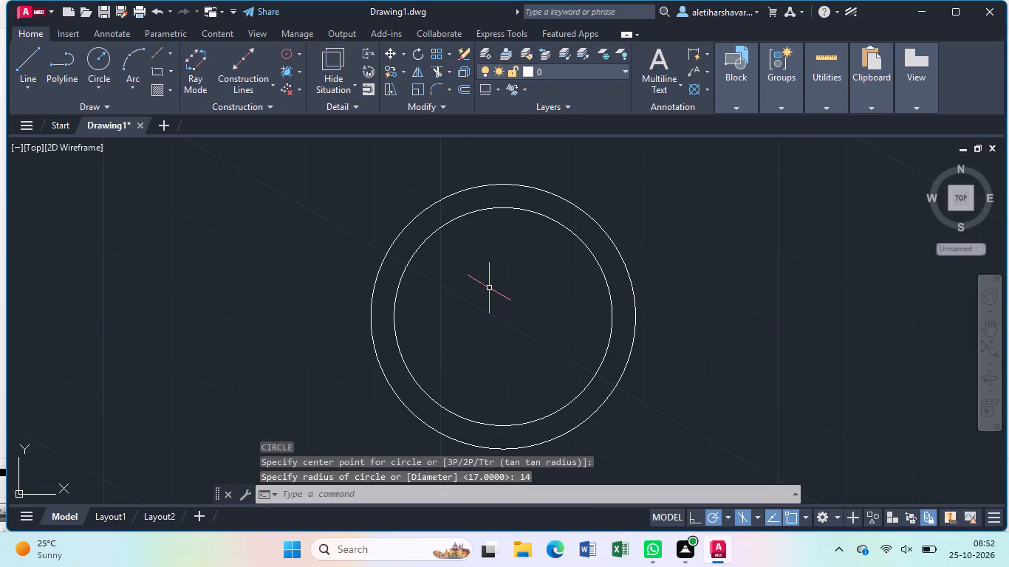
# Draw a third circle of radius 11 at the same centre, inside the existing two circles.
pyautogui.press('Return')
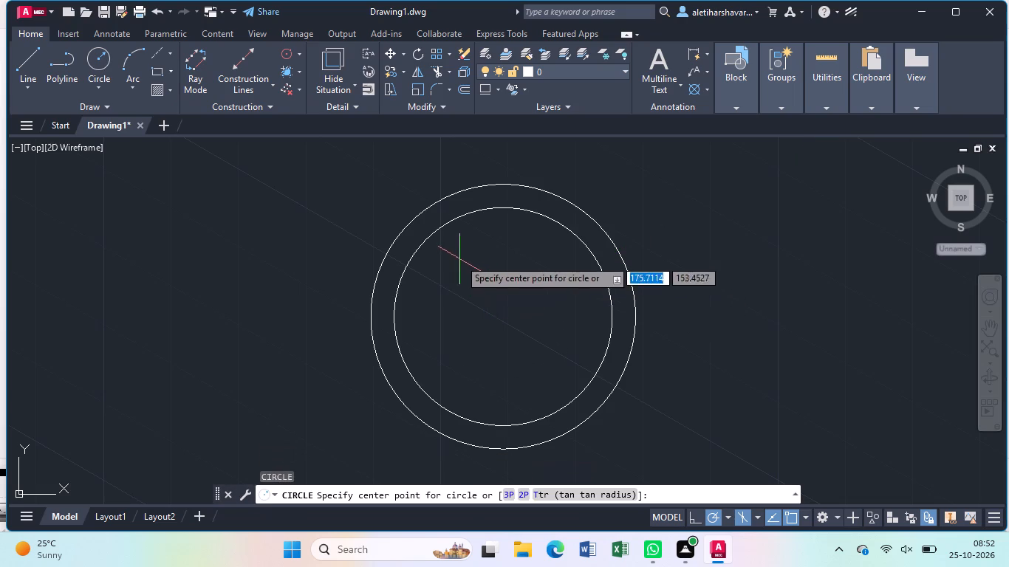
pyautogui.click(506, 316)
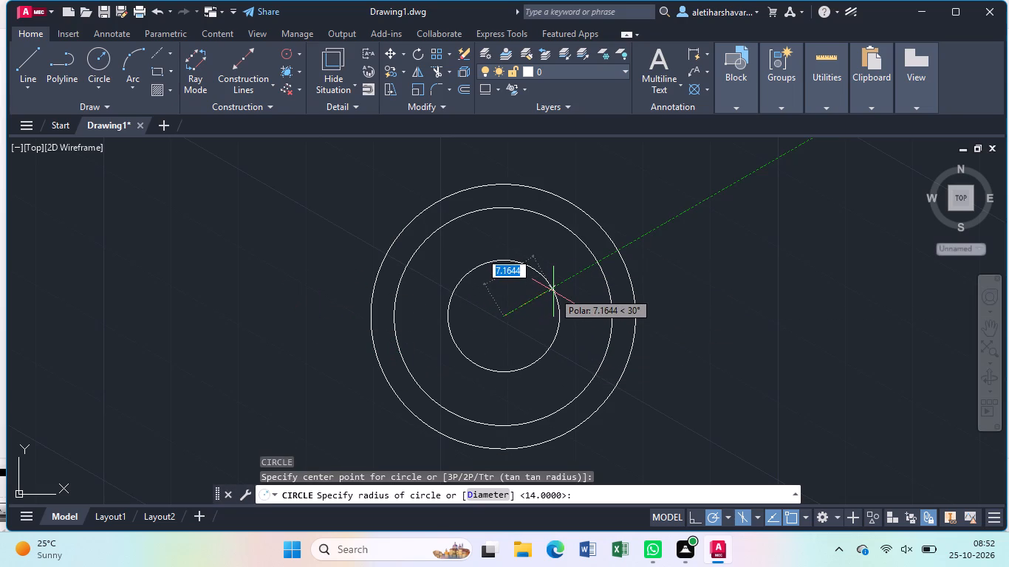
pyautogui.write('11')
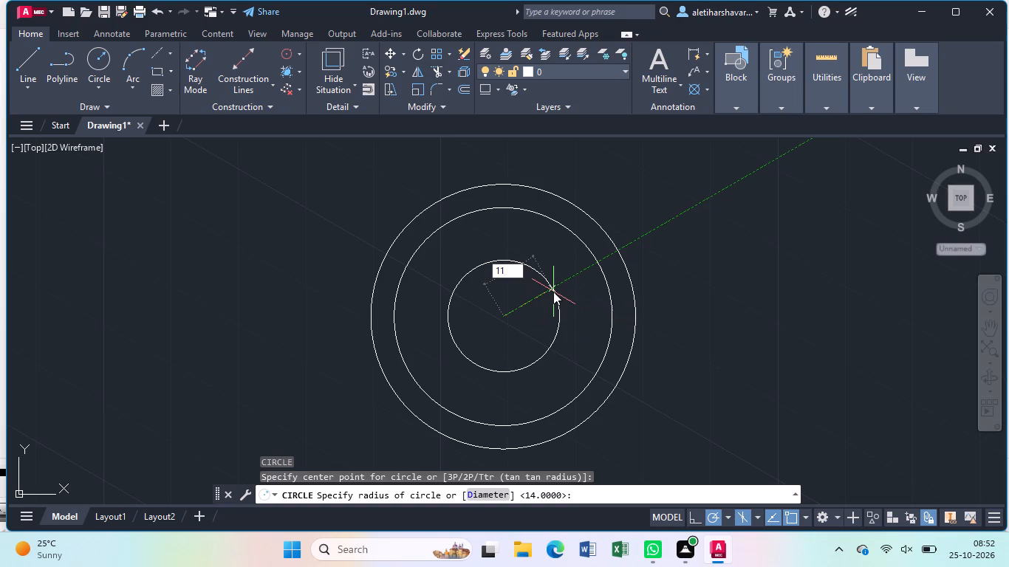
pyautogui.press('Return')
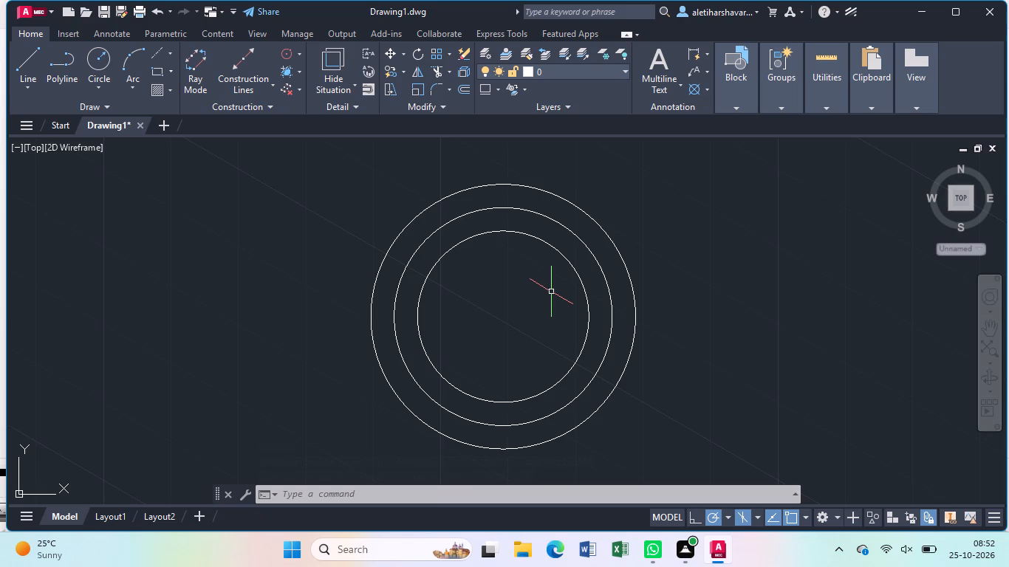
# Draw an outer circle of radius 22 at the same centre, surrounding the three existing circles.
pyautogui.press('c')
pyautogui.press('Return')
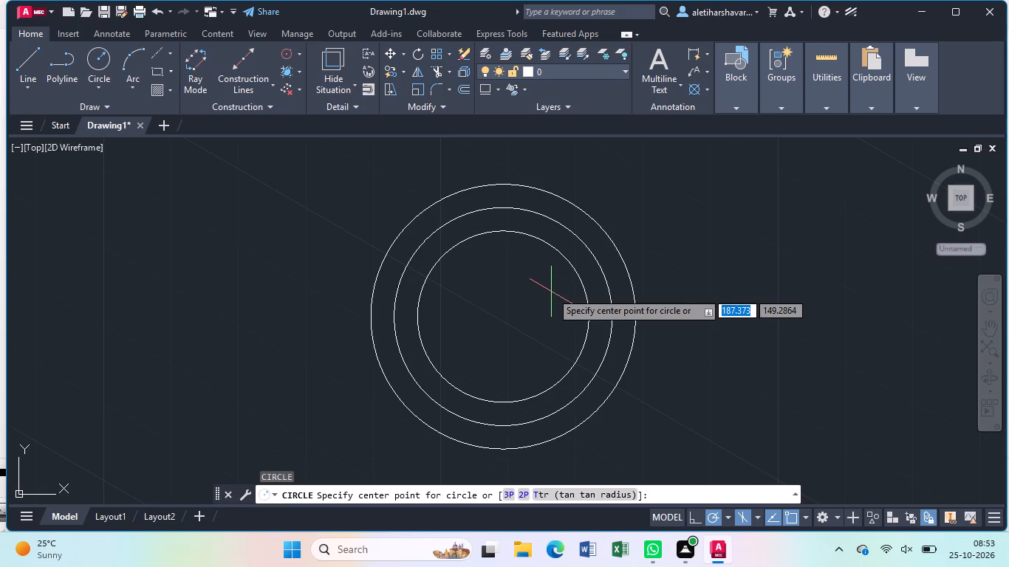
pyautogui.click(500, 314)
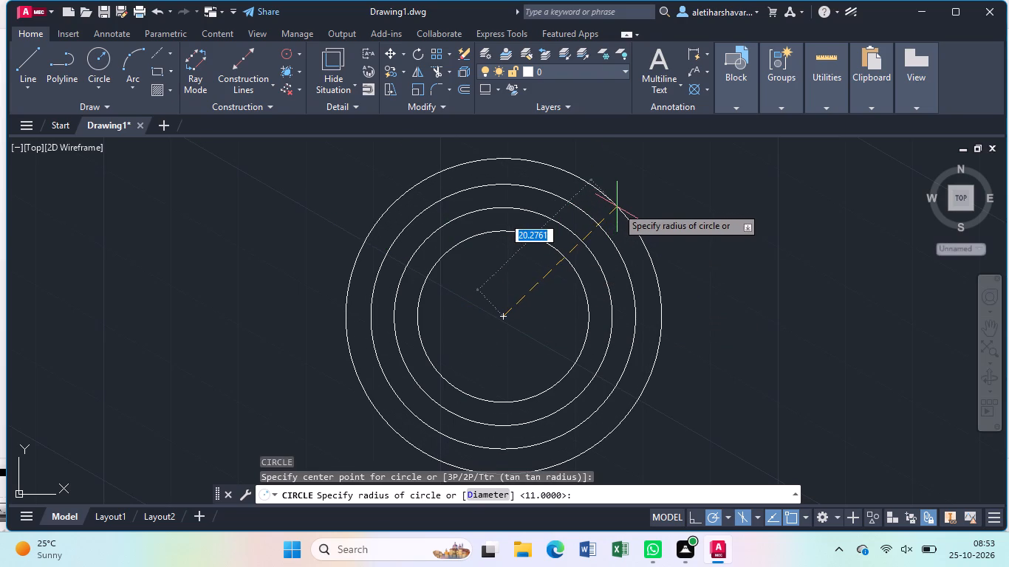
pyautogui.write('22')
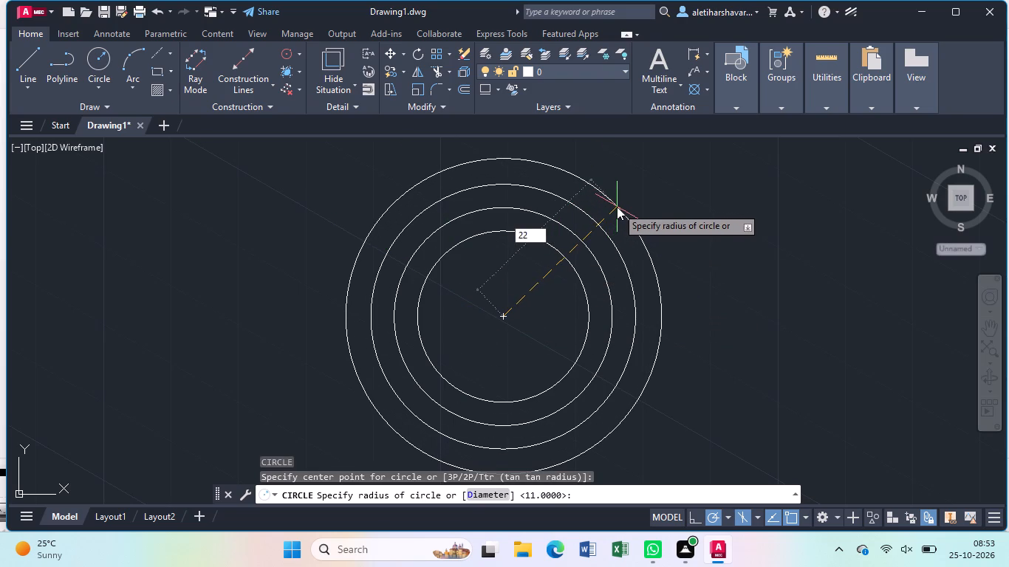
pyautogui.press('Return')
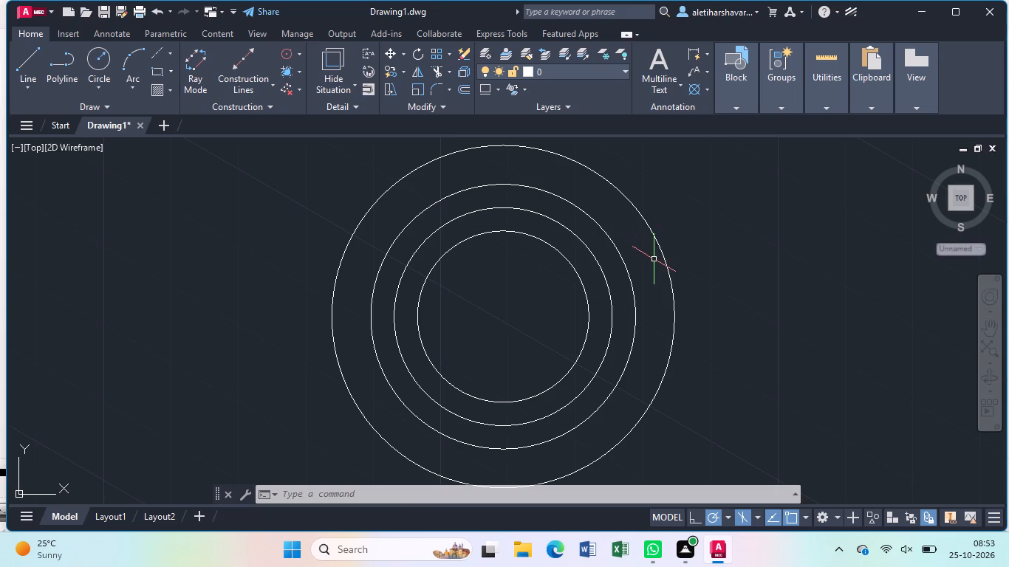
# Set the current linetype to AM_ISO08W050x2 in the object properties, with nothing selected.
pyautogui.scroll(-1, 653, 262)
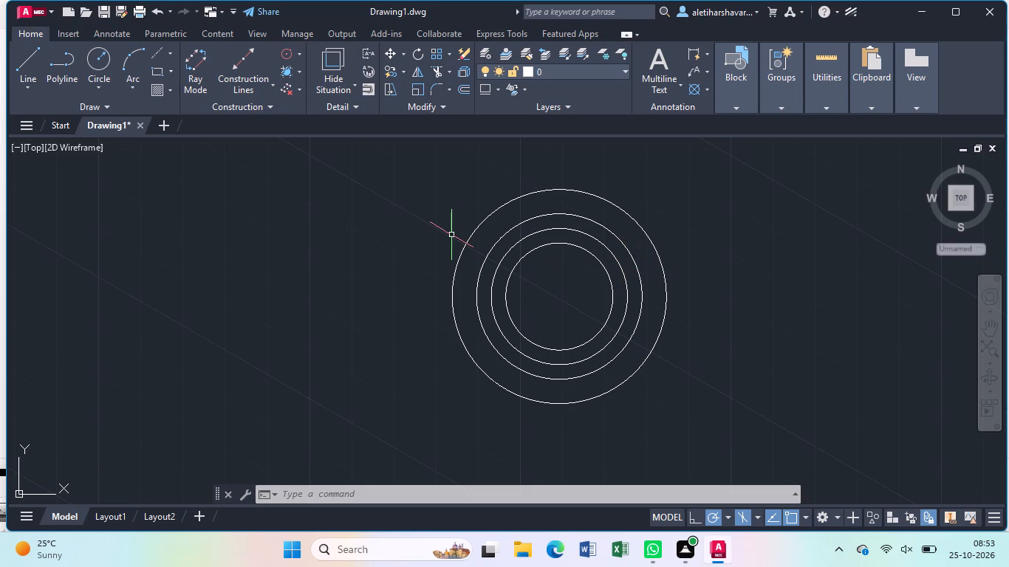
pyautogui.hotkey('ctrl', '1')
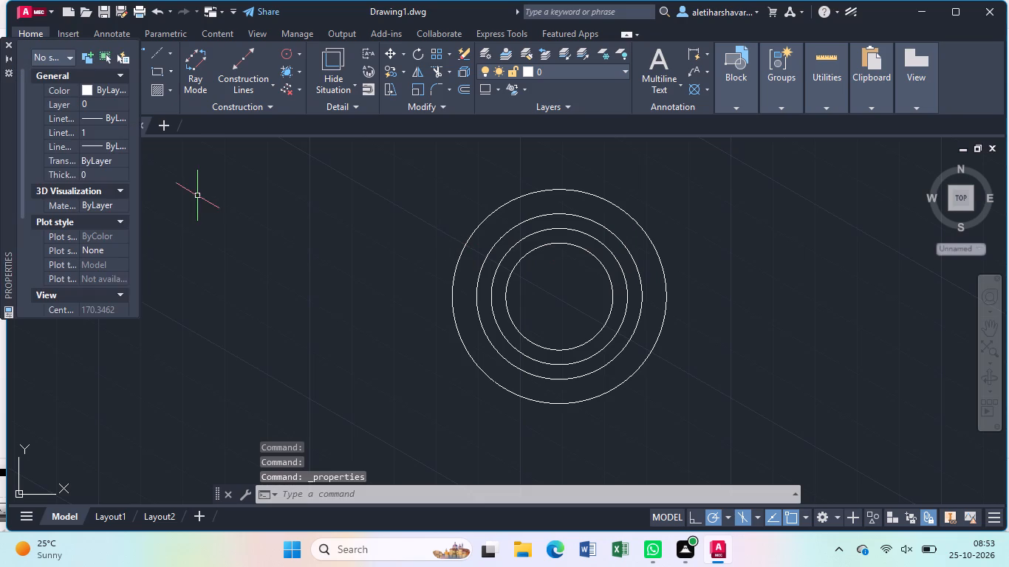
pyautogui.click(125, 120)
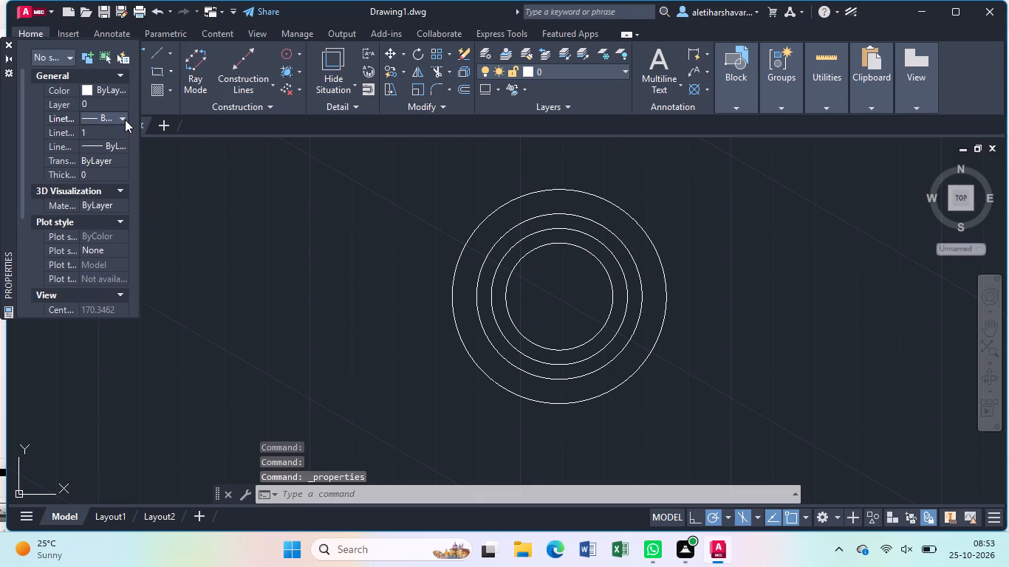
pyautogui.click(124, 117)
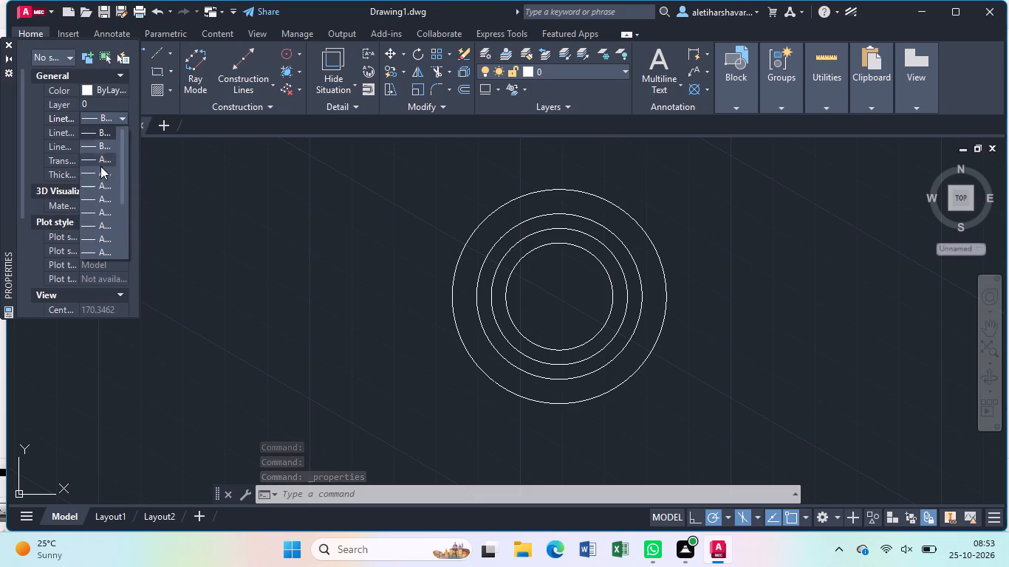
pyautogui.click(112, 236)
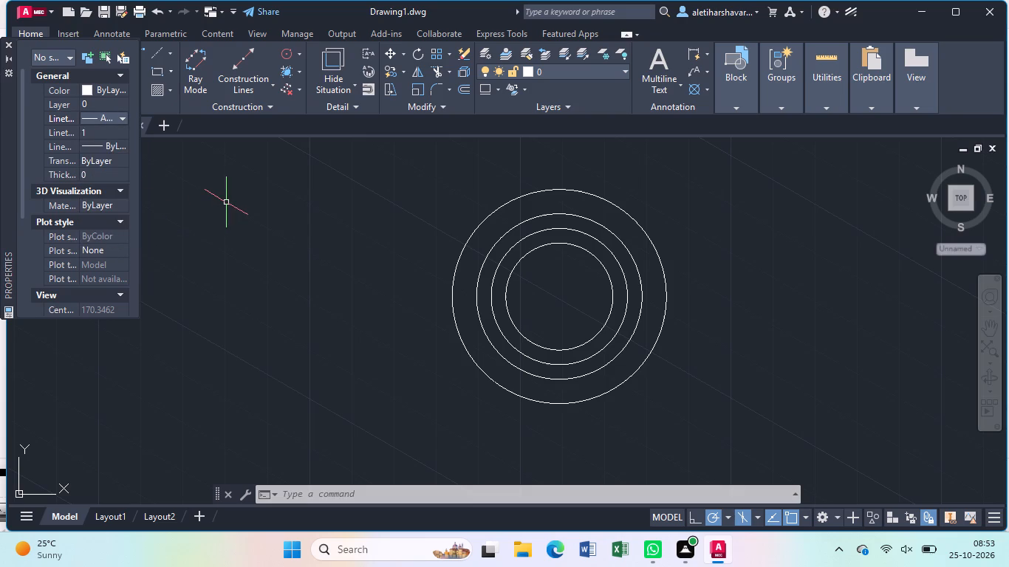
# Draw an outermost circle of radius 26 at the shared centre of the existing circles.
pyautogui.press('c')
pyautogui.press('Return')
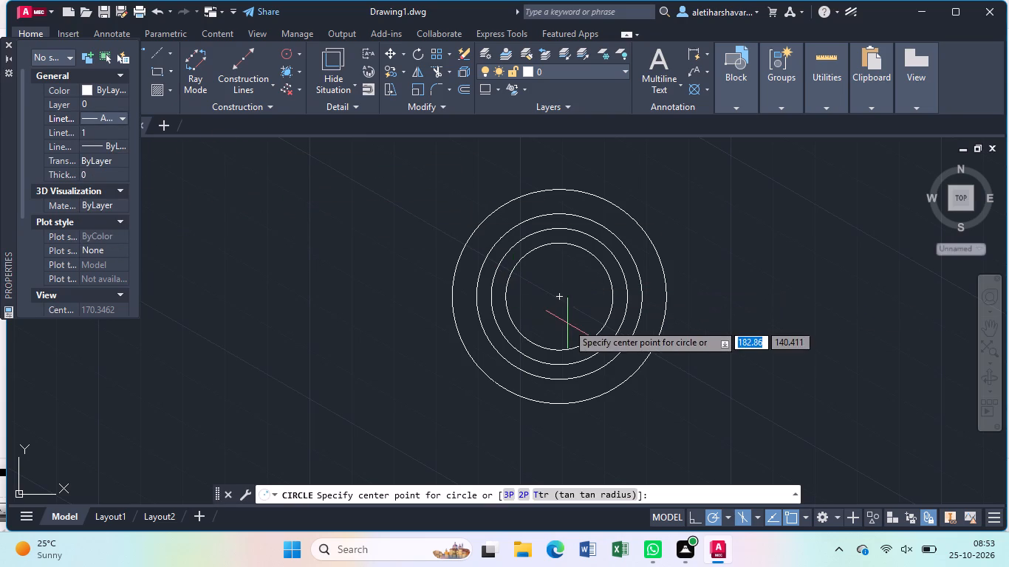
pyautogui.click(561, 299)
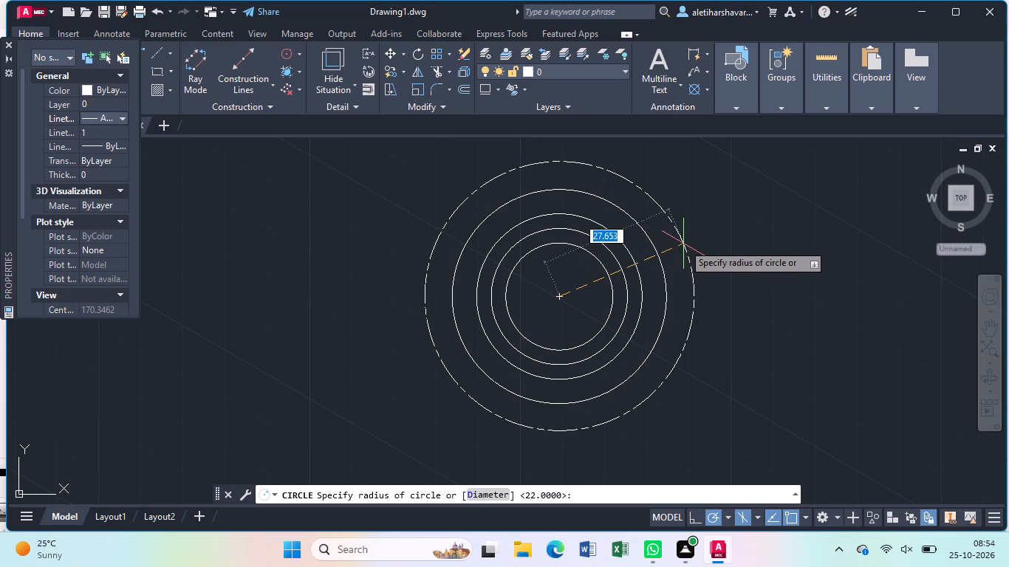
pyautogui.press('2')
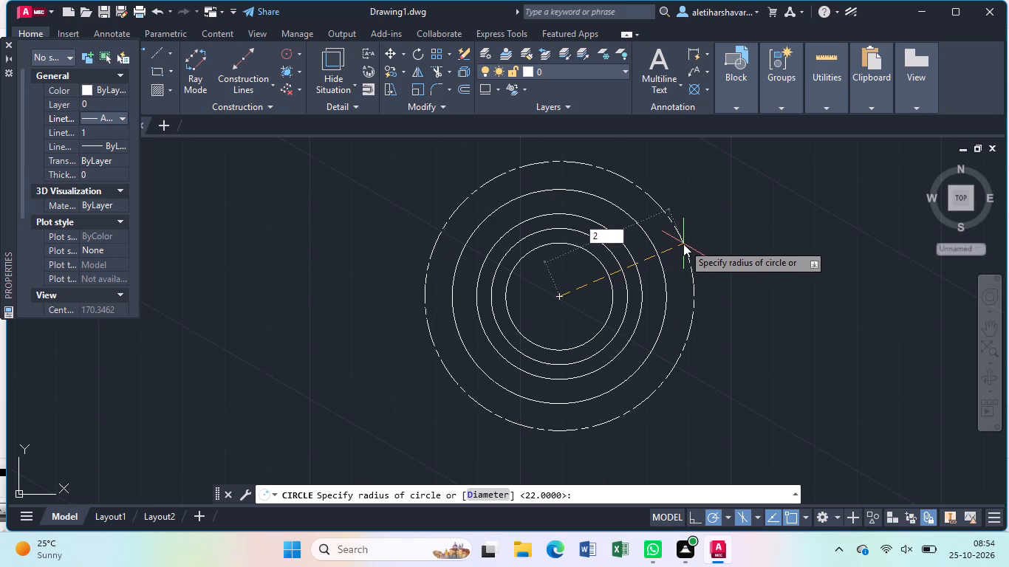
pyautogui.press('6')
pyautogui.press('Return')
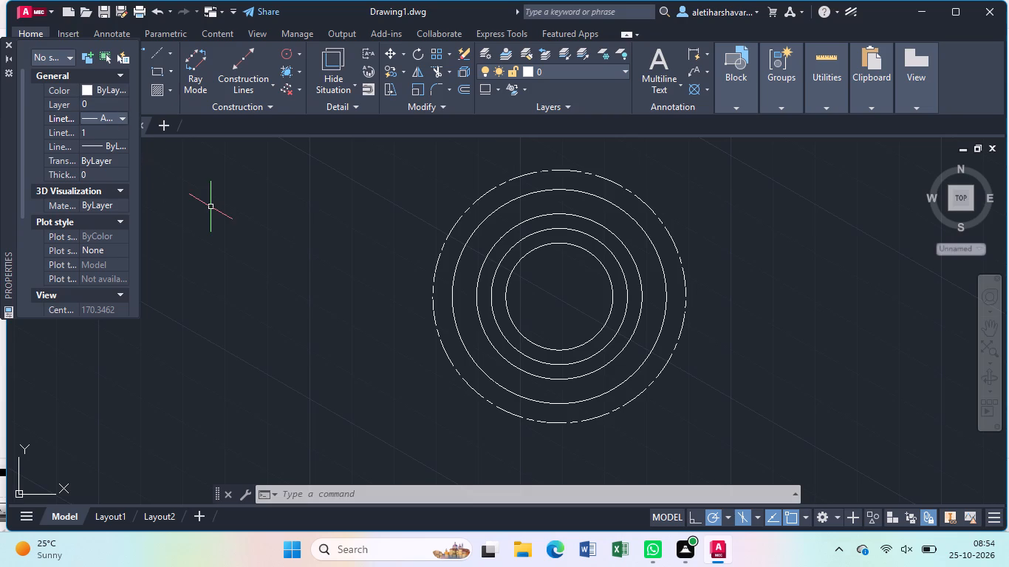
# Draw a 45° diagonal centreline about 70 units long through the circles' centre, extending past the outermost circle at upper right and lower left.
pyautogui.press('l')
pyautogui.press('Return')
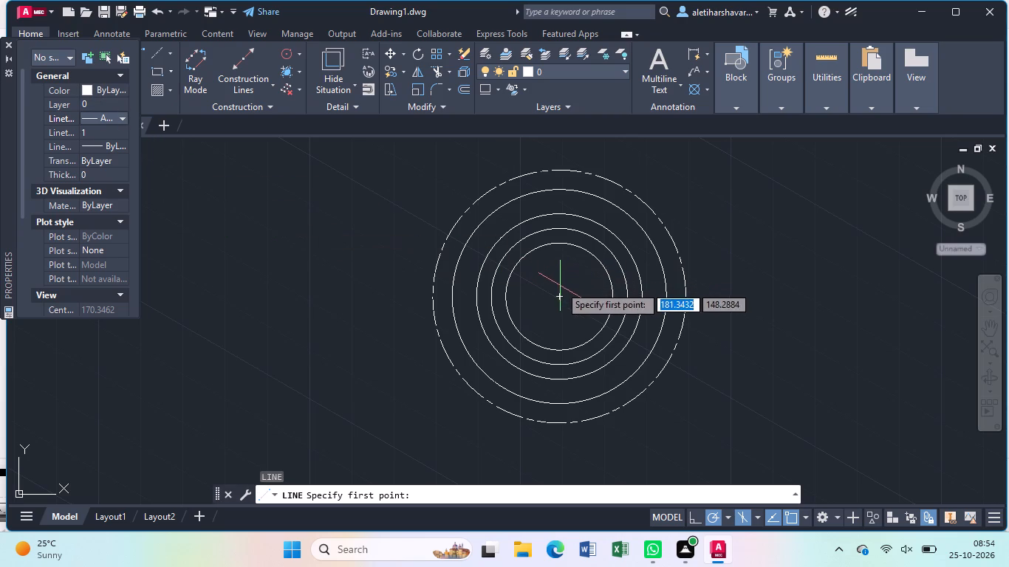
pyautogui.click(559, 296)
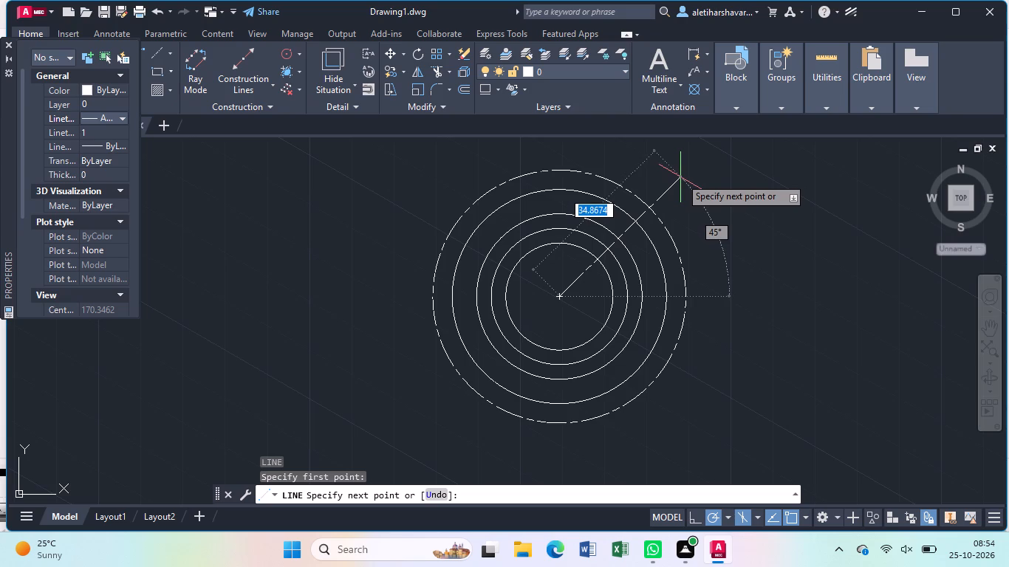
pyautogui.click(680, 177)
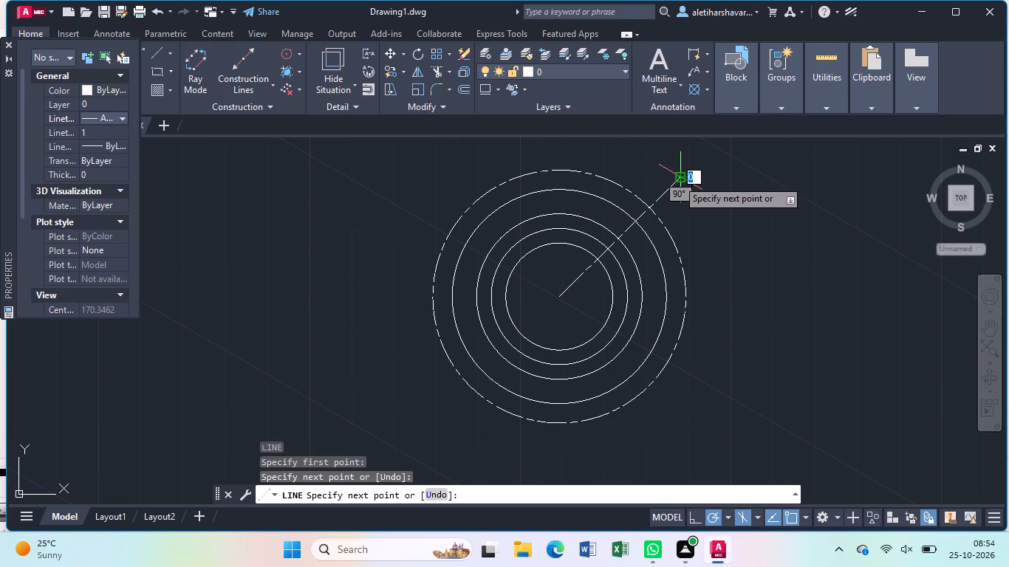
pyautogui.click(434, 411)
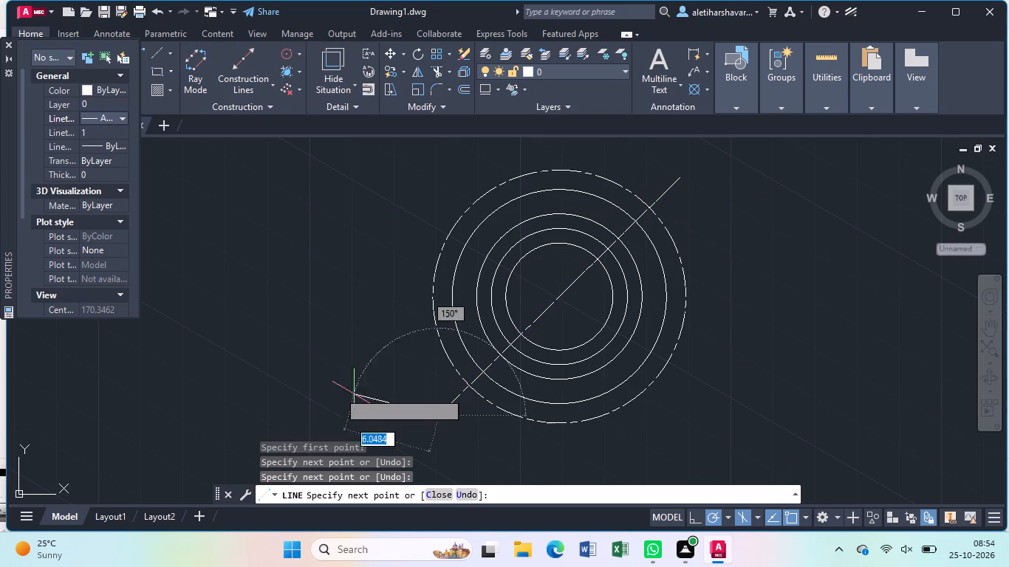
pyautogui.press('Escape')
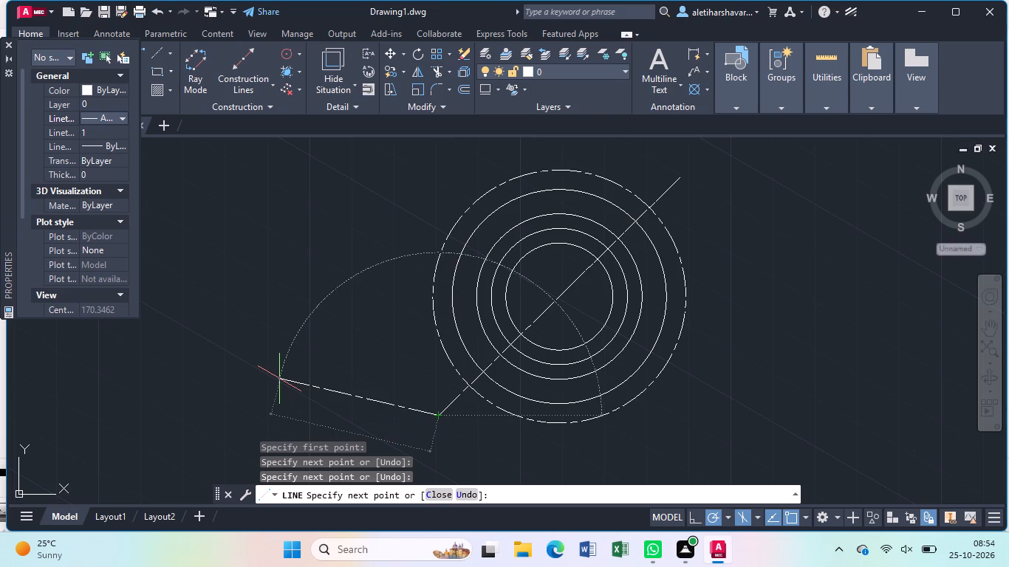
# Draw a 135° diagonal centreline about 78 units long through the circles' centre, reaching about 47 units from it toward the lower right.
pyautogui.press('l')
pyautogui.press('Return')
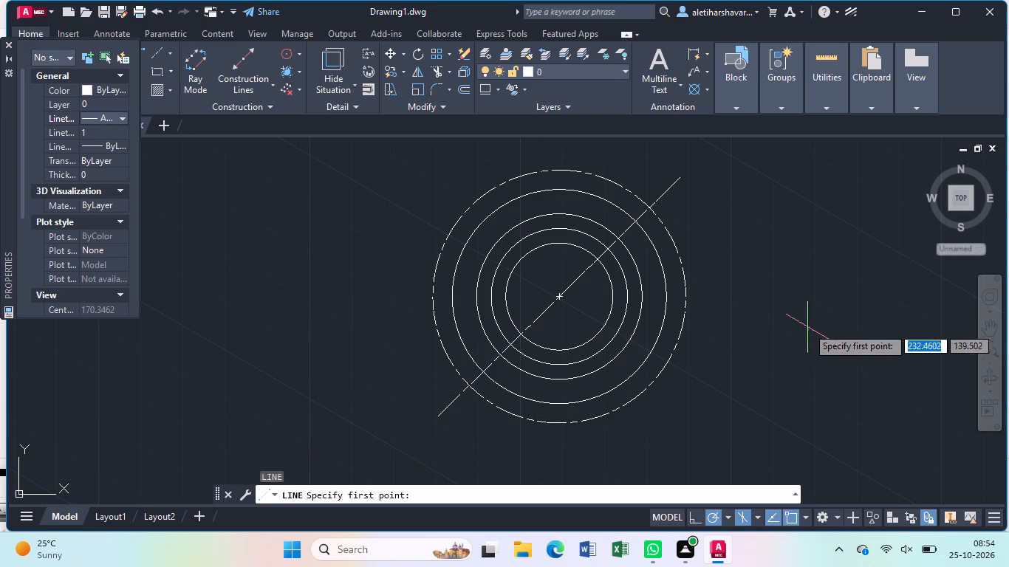
pyautogui.click(561, 296)
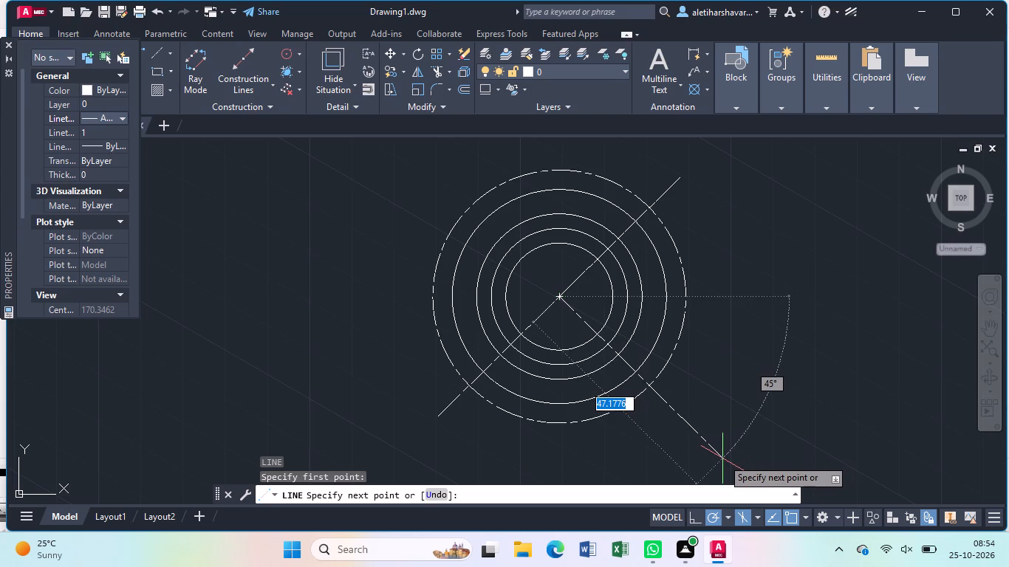
pyautogui.click(722, 458)
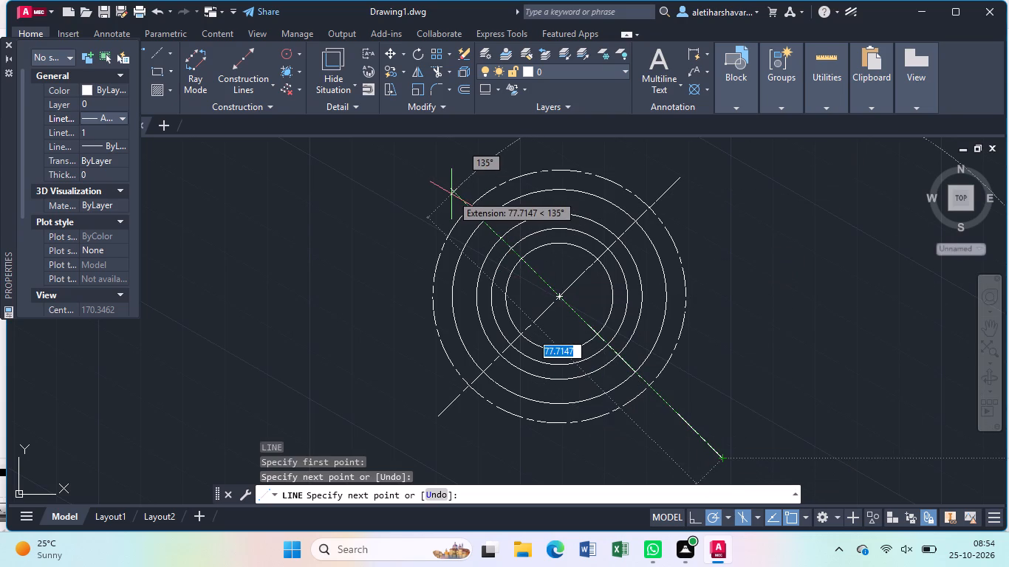
pyautogui.click(451, 194)
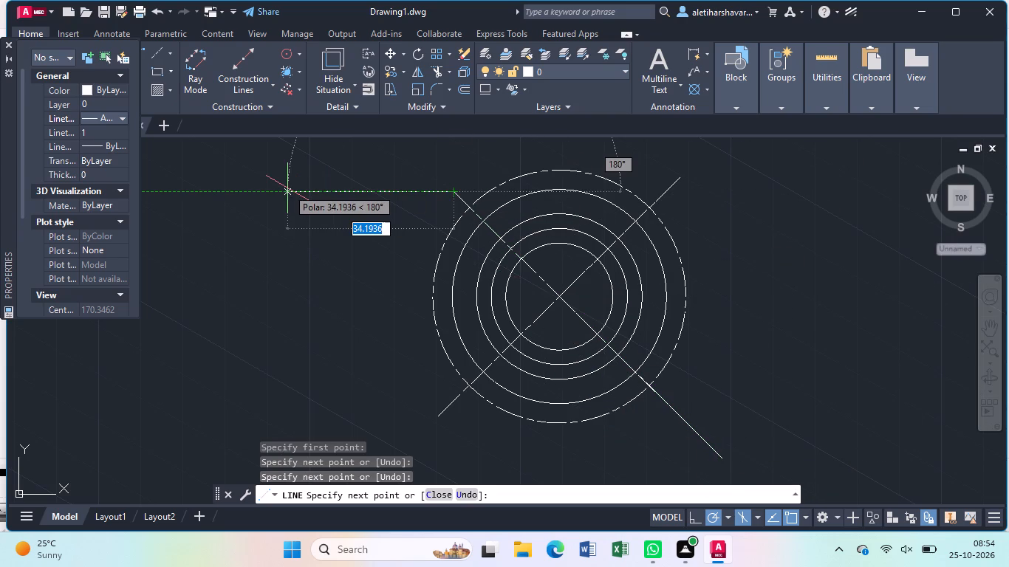
pyautogui.press('Escape')
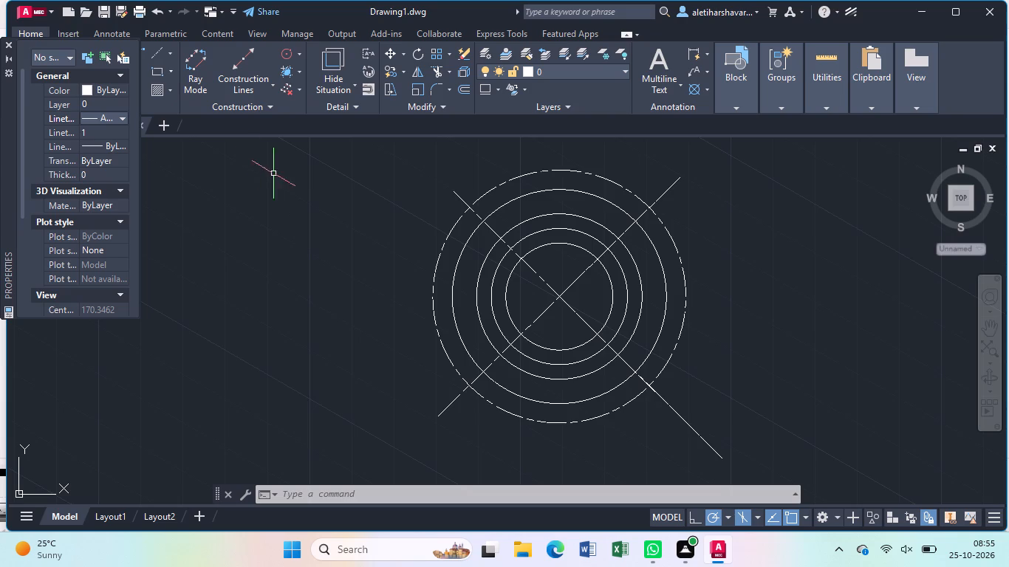
# Set the current linetype back to ByLayer and close the object properties.
pyautogui.click(123, 116)
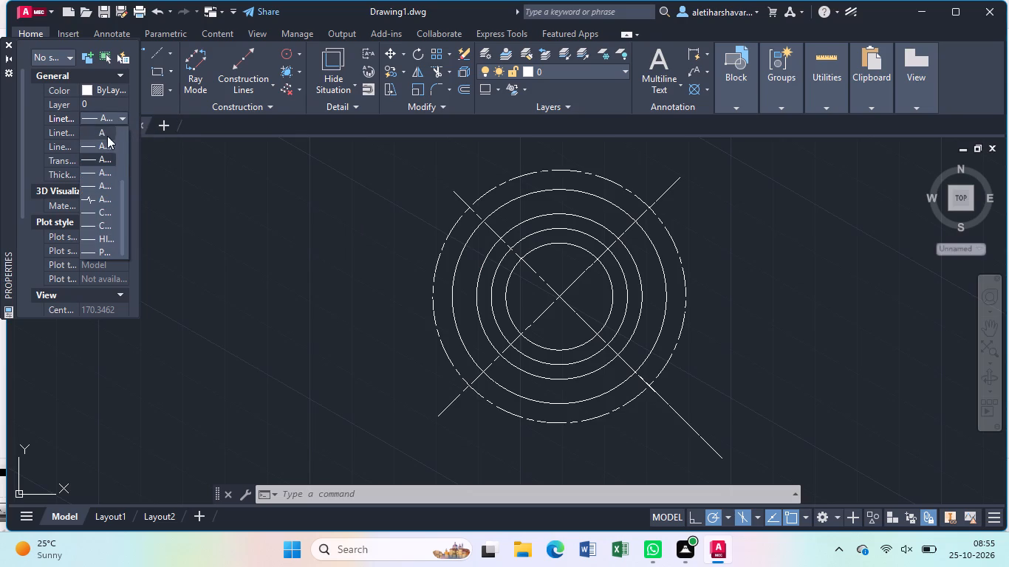
pyautogui.scroll(3, 112, 151)
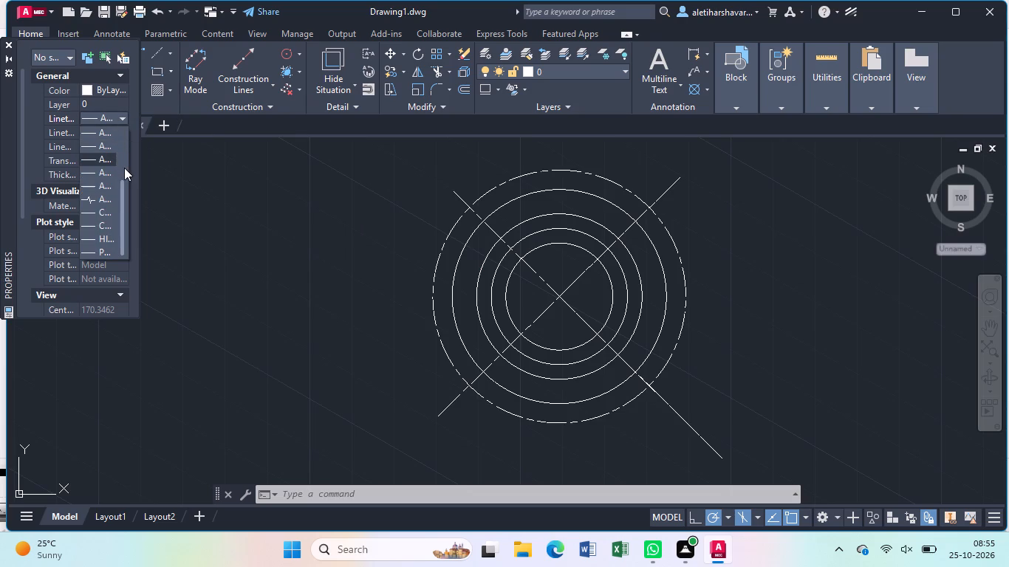
pyautogui.scroll(8, 123, 168)
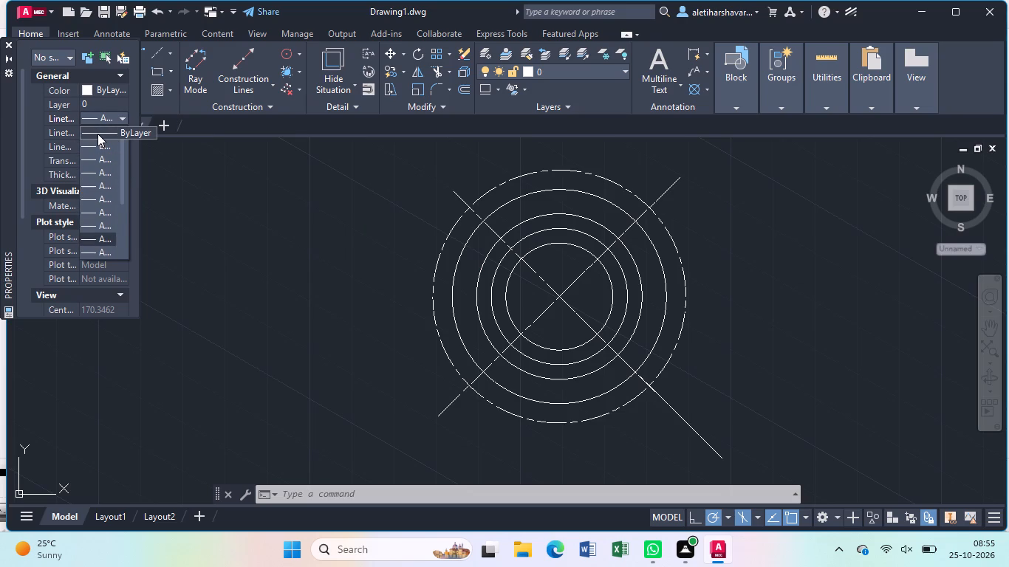
pyautogui.click(98, 134)
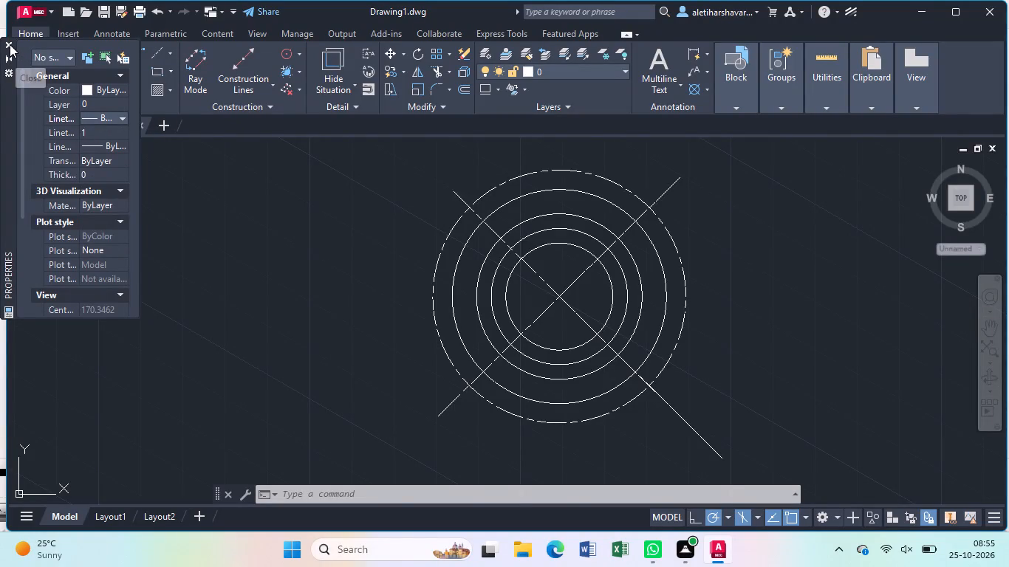
pyautogui.click(10, 44)
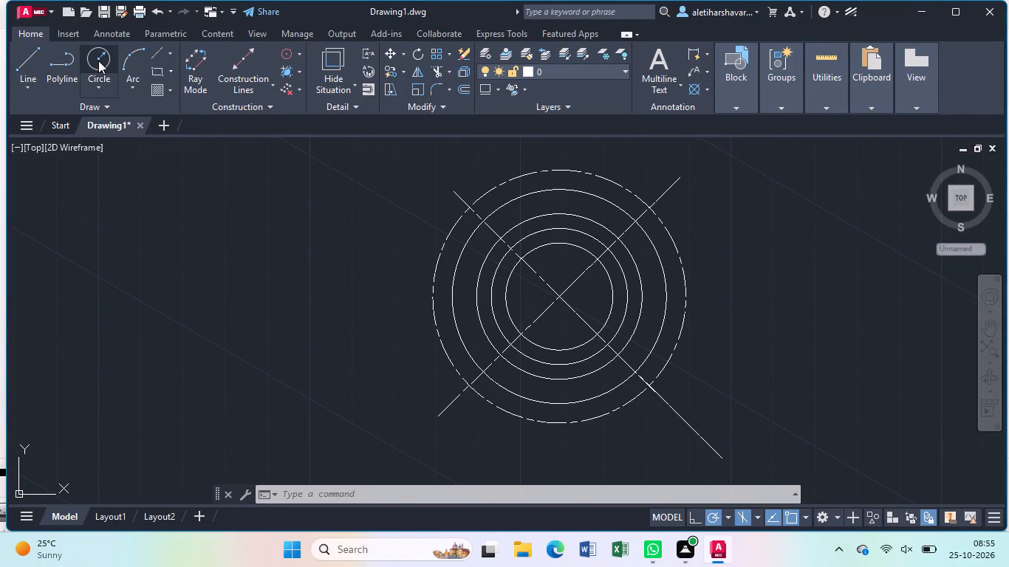
# Draw a circle of radius 2.5 centred where the 45° centreline crosses the radius 26 circle at the upper right.
pyautogui.click(98, 60)
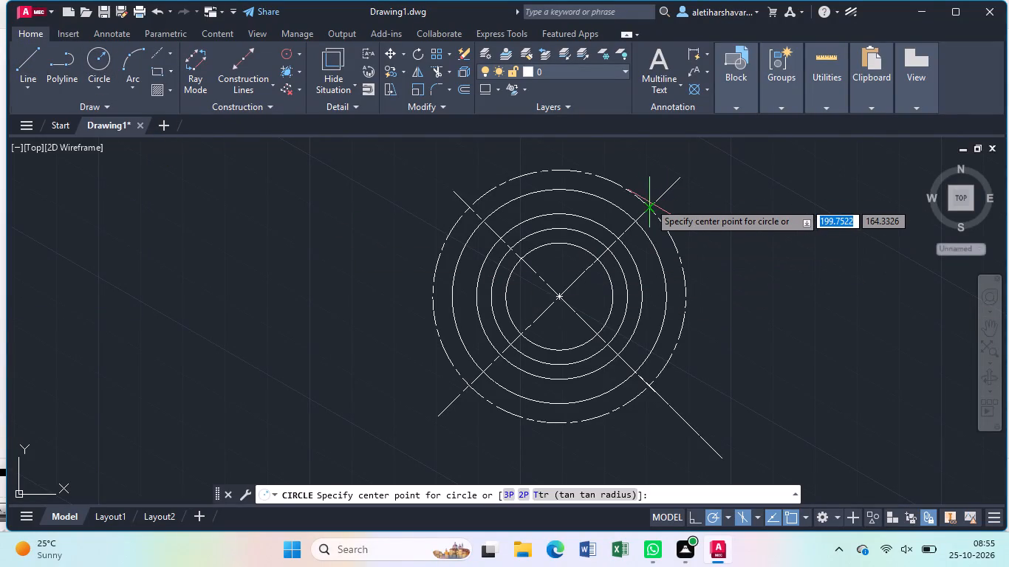
pyautogui.click(650, 206)
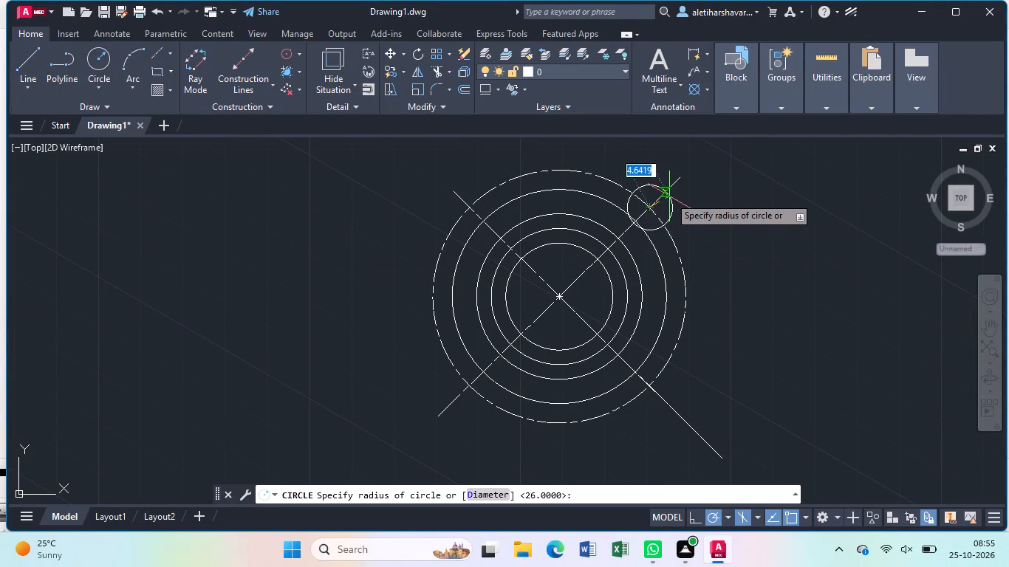
pyautogui.press('2')
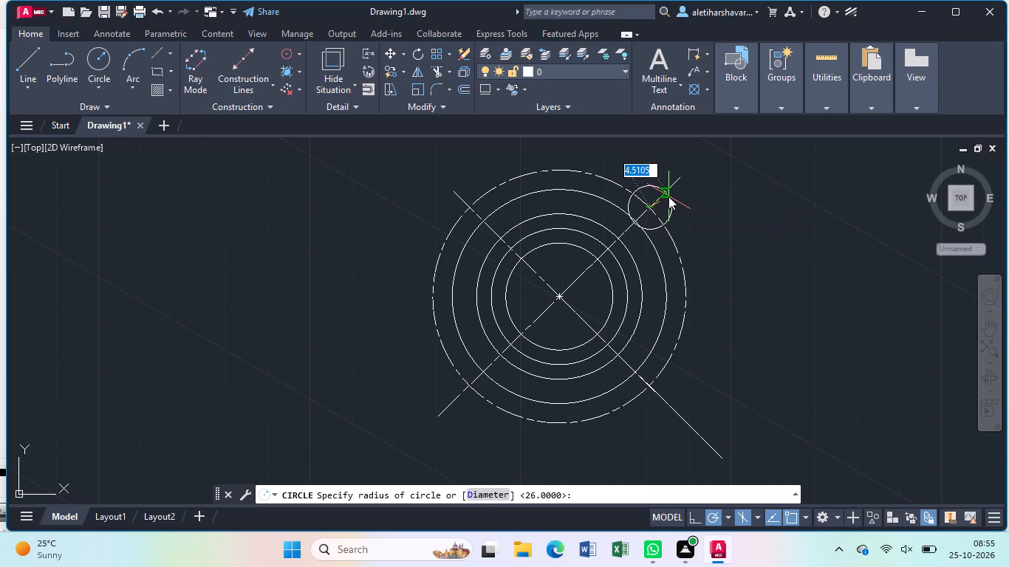
pyautogui.press('.')
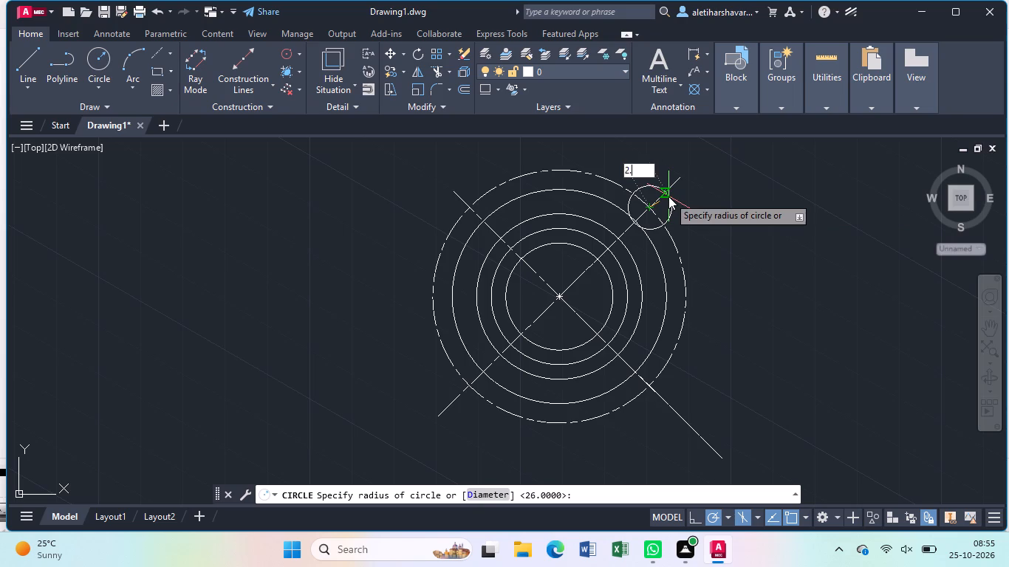
pyautogui.press('5')
pyautogui.press('Return')
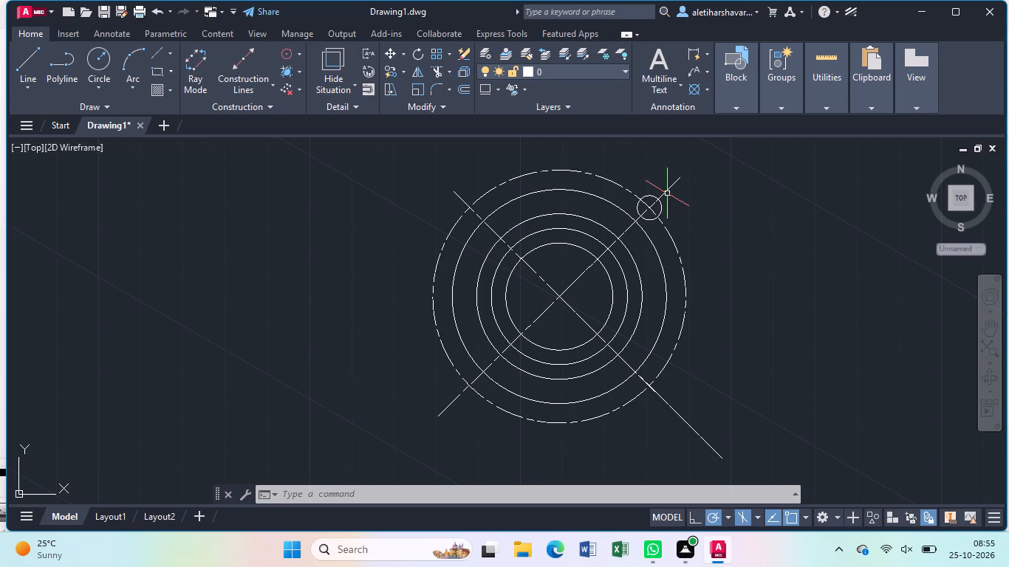
# Draw a circle of radius 6 concentric with the radius 2.5 circle.
pyautogui.press('Return')
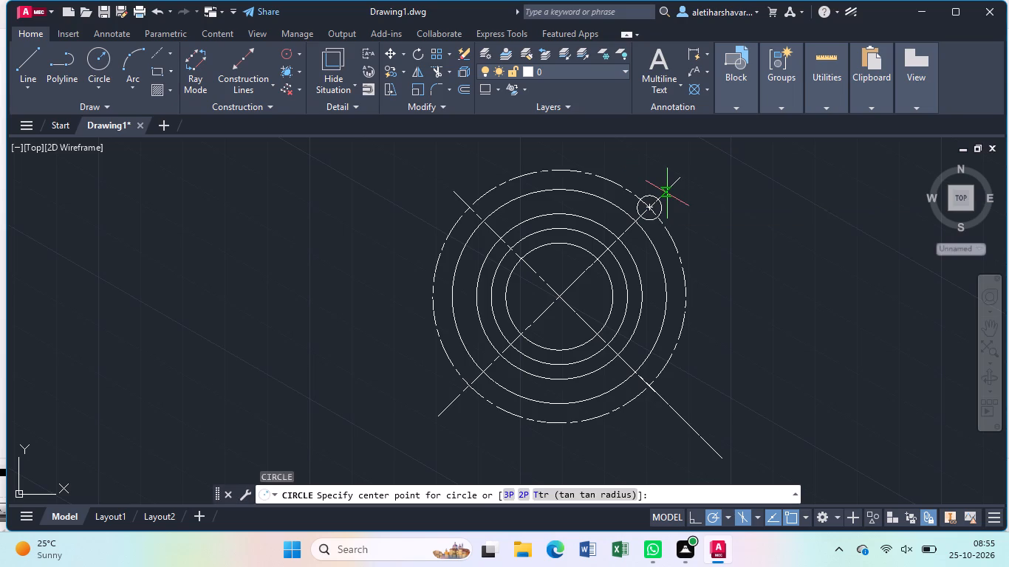
pyautogui.click(646, 208)
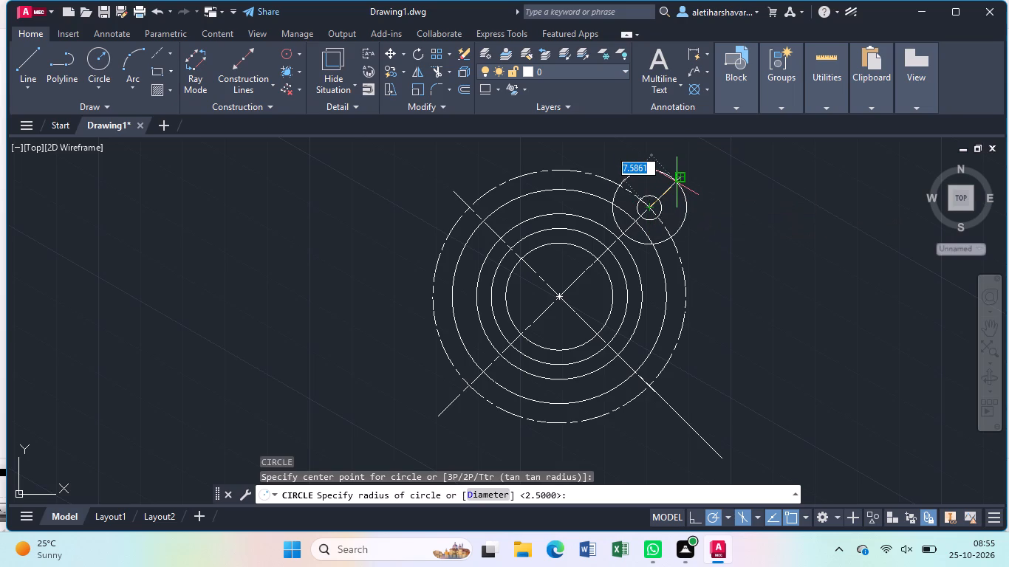
pyautogui.press('6')
pyautogui.press('Return')
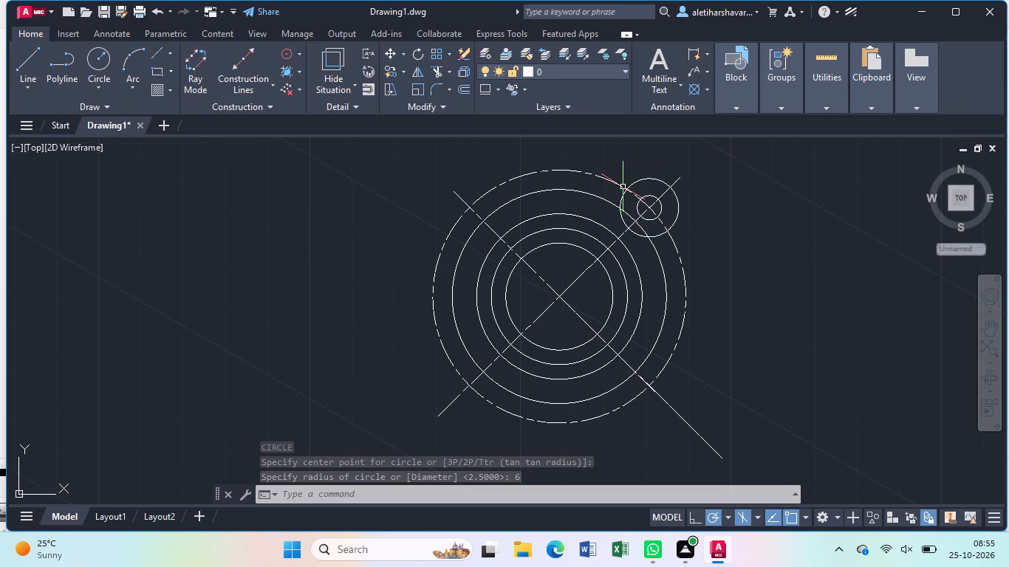
# Copy the radius 2.5 and 6 circles from their shared centre to the other three intersections of the diagonal centrelines with the pitch circle.
pyautogui.scroll(1, 628, 204)
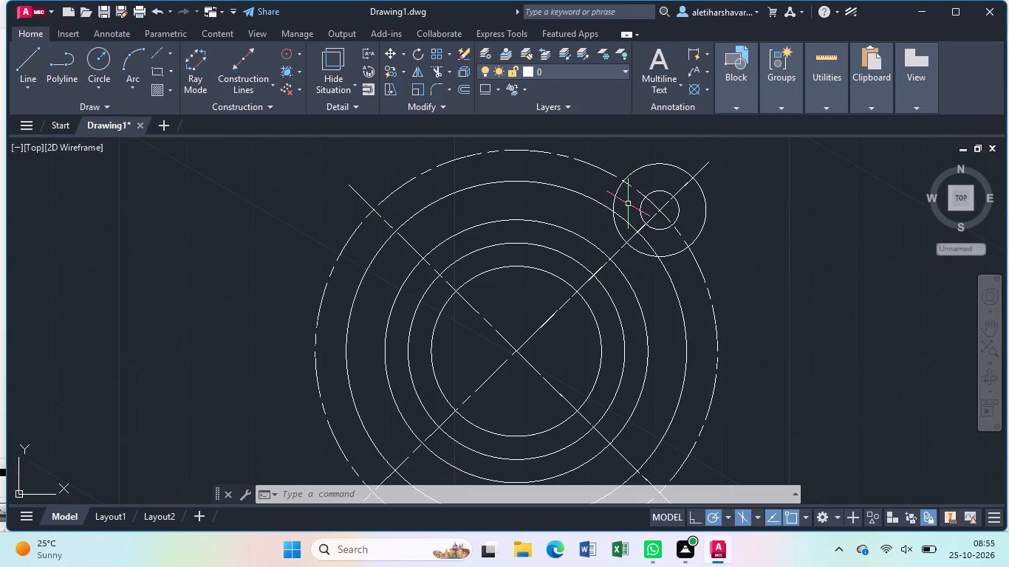
pyautogui.scroll(-1, 628, 204)
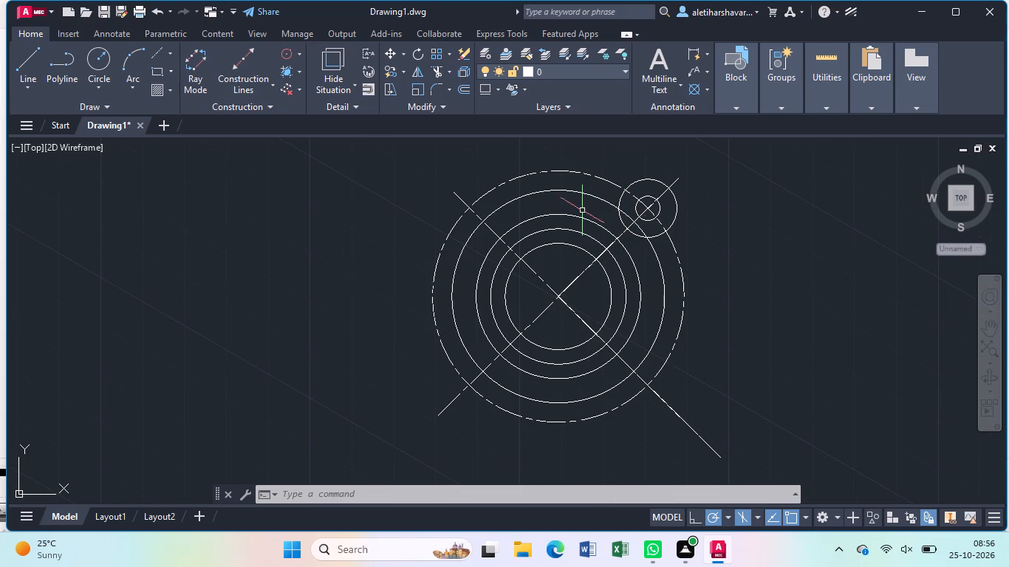
pyautogui.click(620, 198)
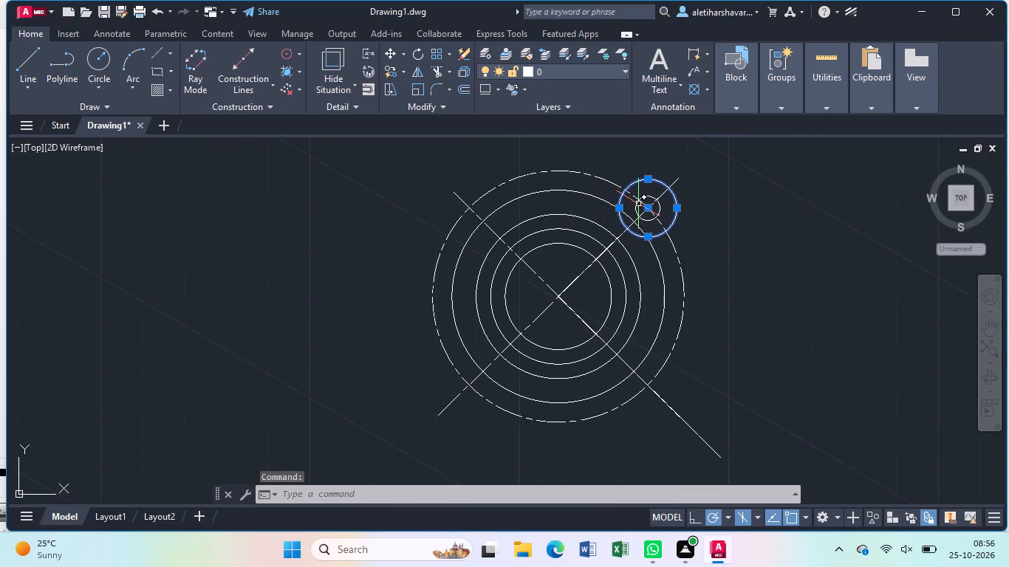
pyautogui.click(636, 206)
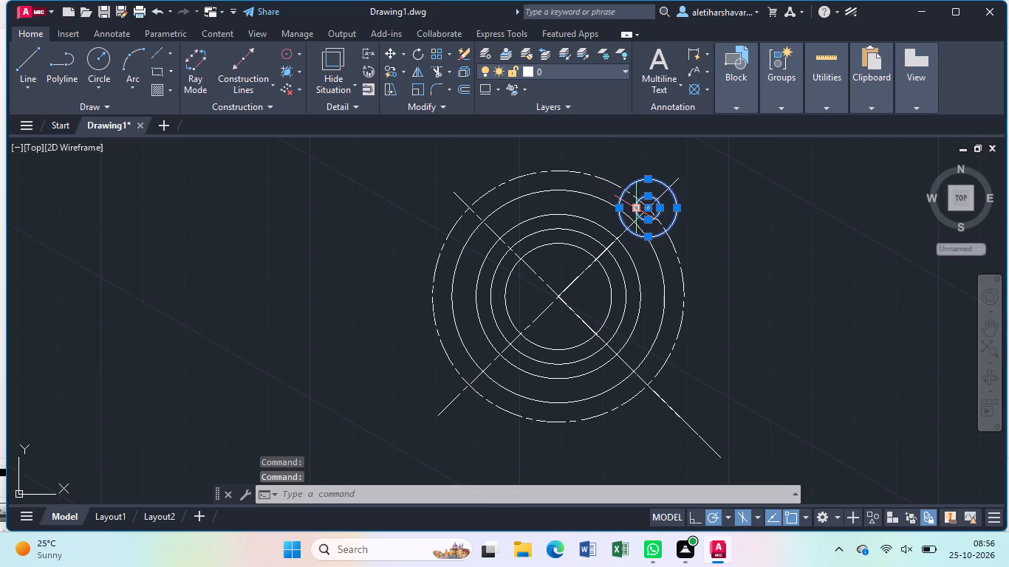
pyautogui.write('co')
pyautogui.press('Return')
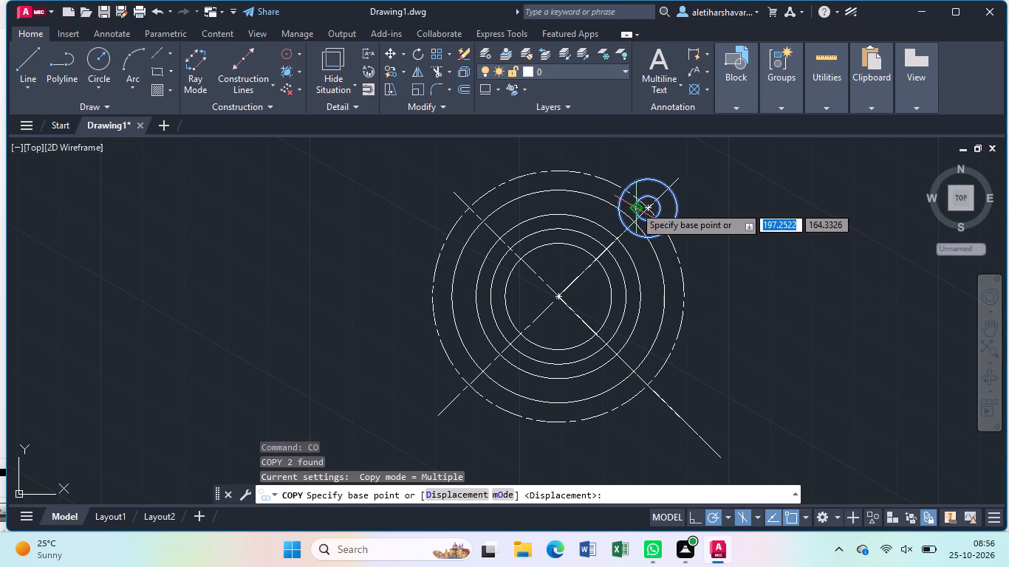
pyautogui.scroll(1, 629, 205)
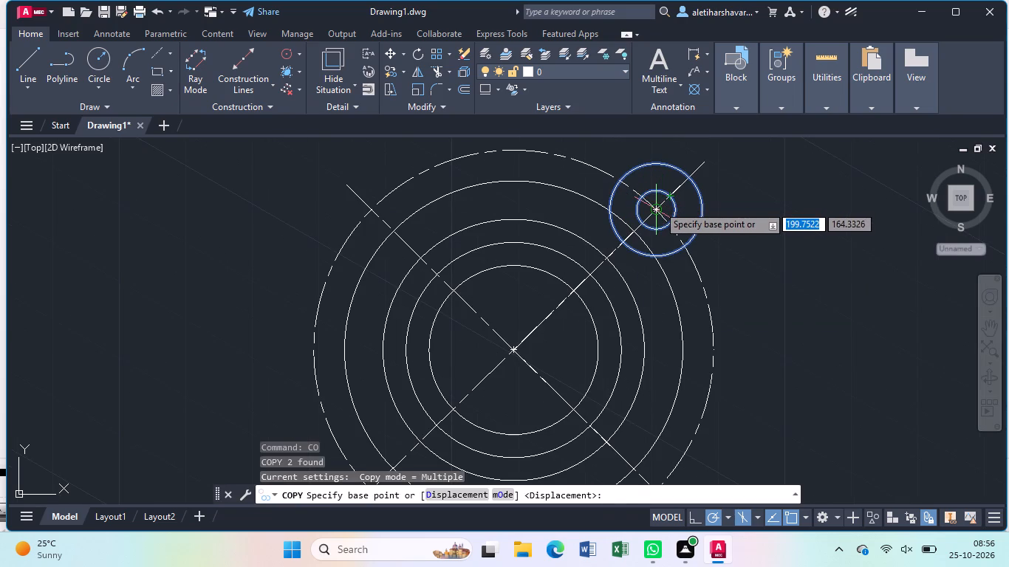
pyautogui.click(657, 206)
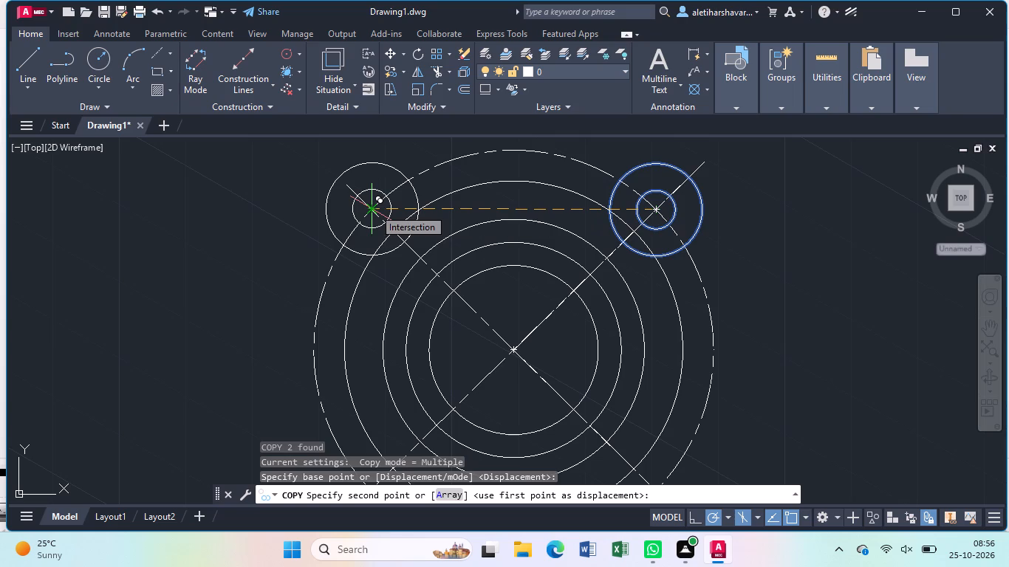
pyautogui.click(374, 208)
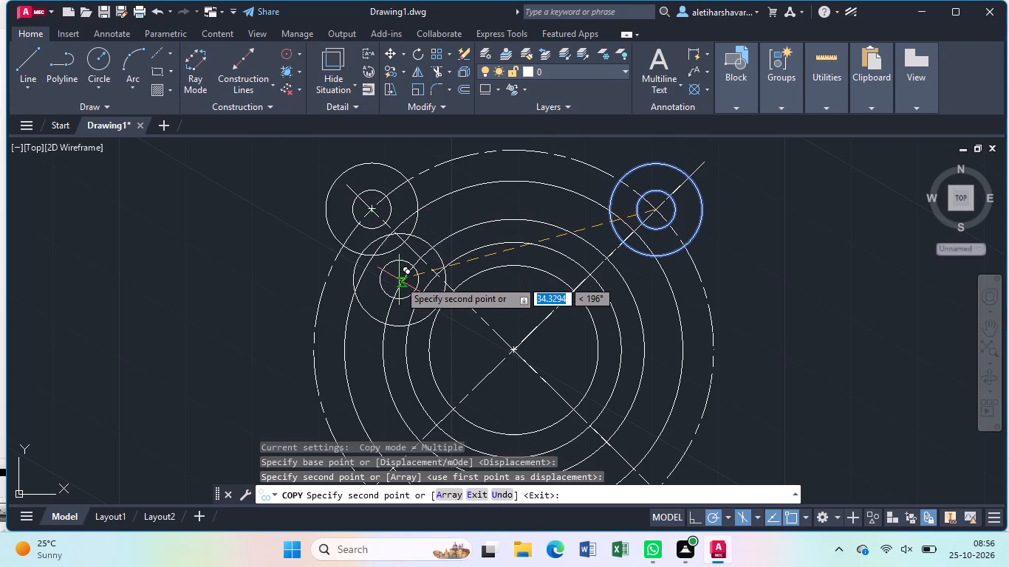
pyautogui.scroll(-2, 399, 280)
pyautogui.moveTo(399, 283); pyautogui.dragTo(383, 209, button='middle')
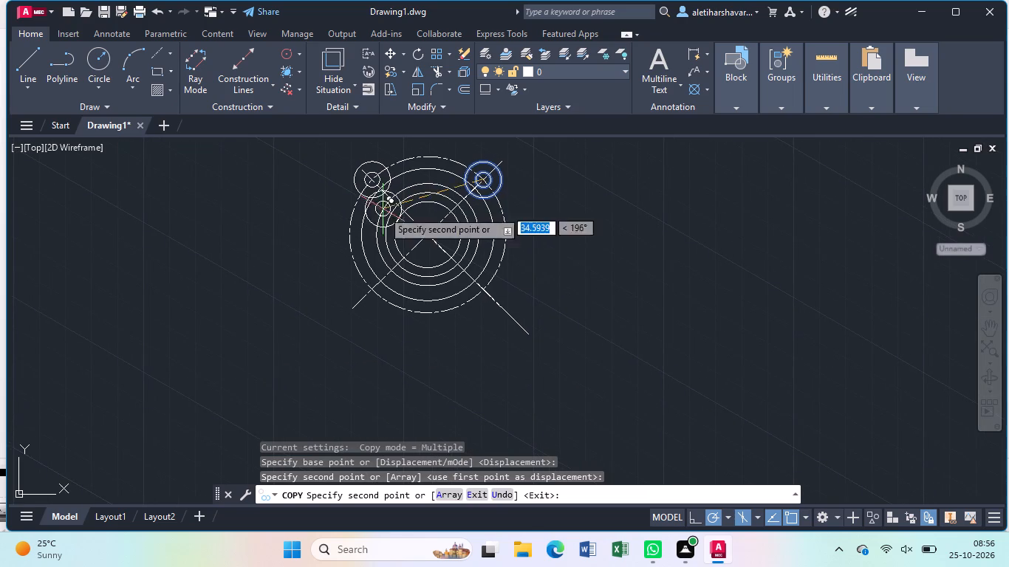
pyautogui.scroll(2, 374, 286)
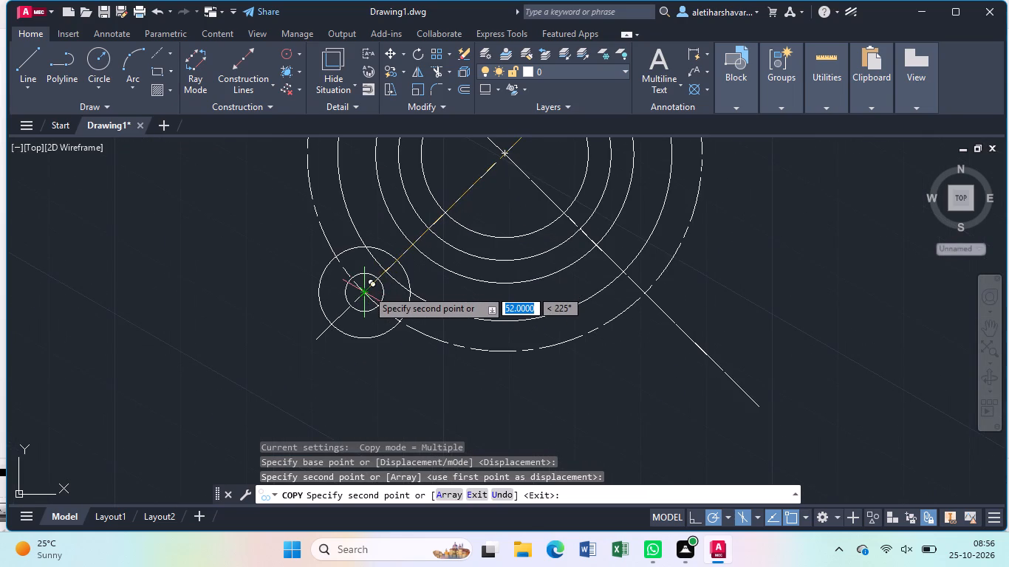
pyautogui.click(367, 289)
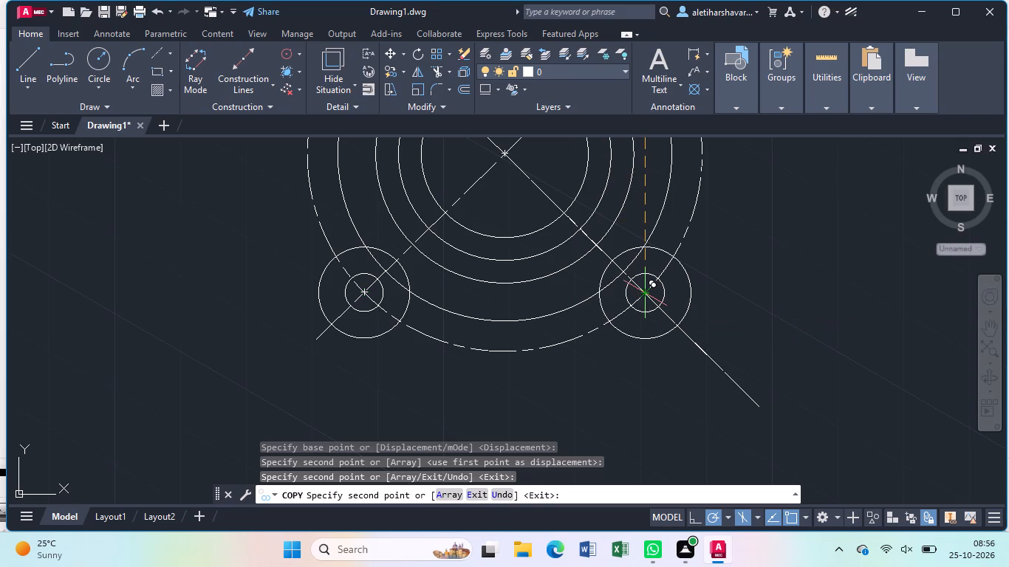
pyautogui.click(644, 297)
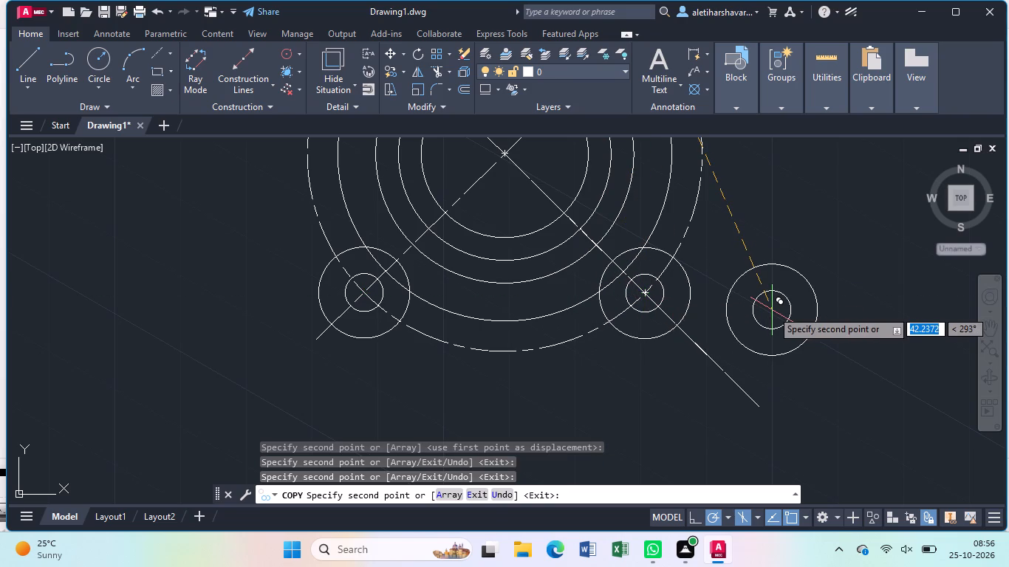
pyautogui.press('Escape')
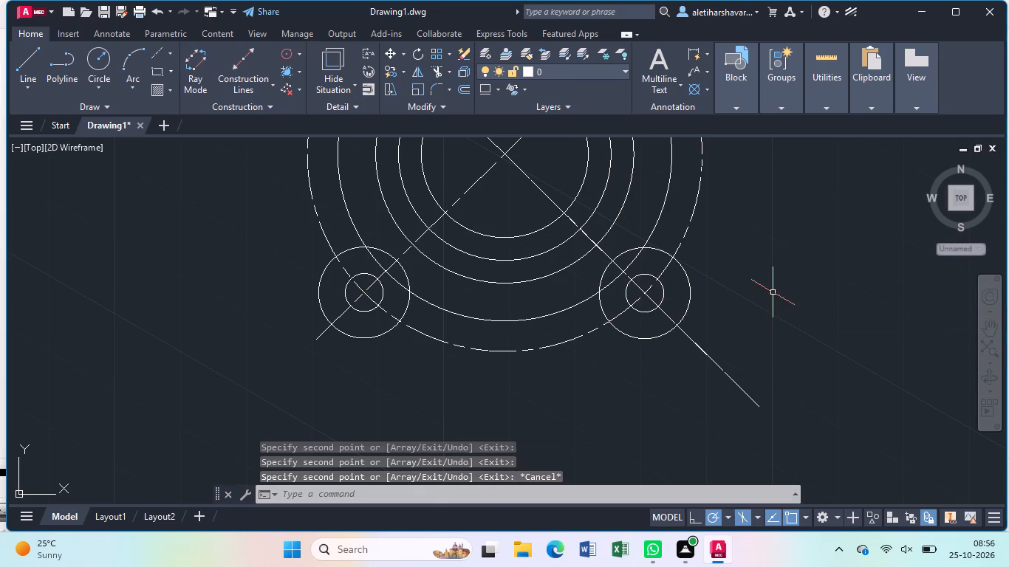
# Delete the two long diagonal centrelines that cross the full width of the part through the circles' centre.
pyautogui.scroll(-3, 762, 322)
pyautogui.click(754, 343)
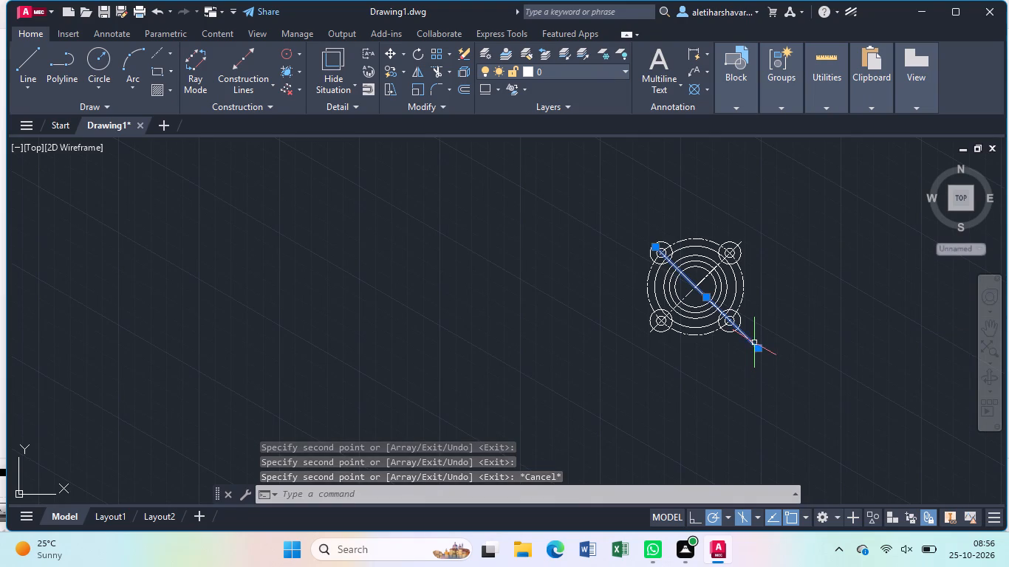
pyautogui.click(743, 242)
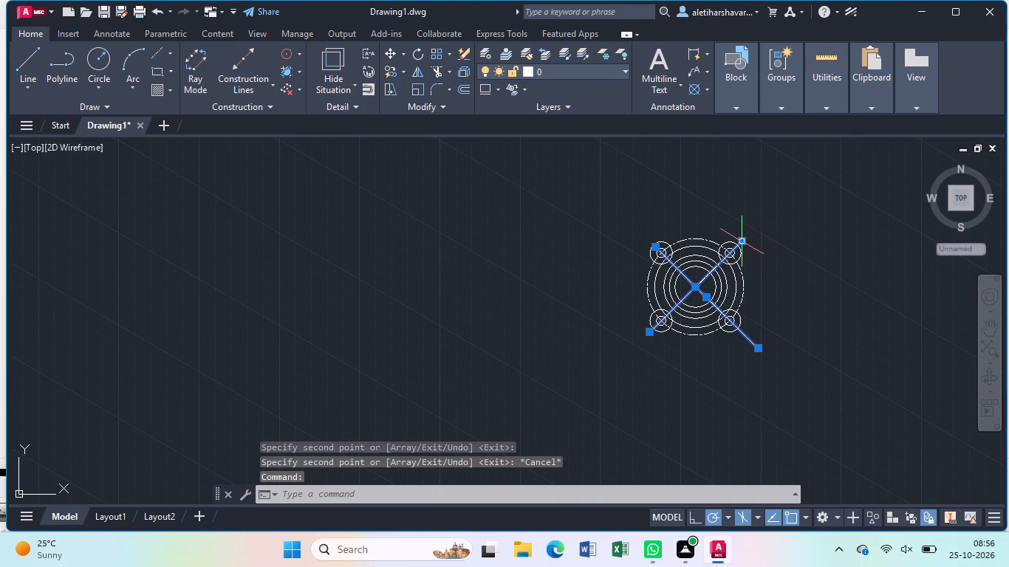
pyautogui.press('Delete')
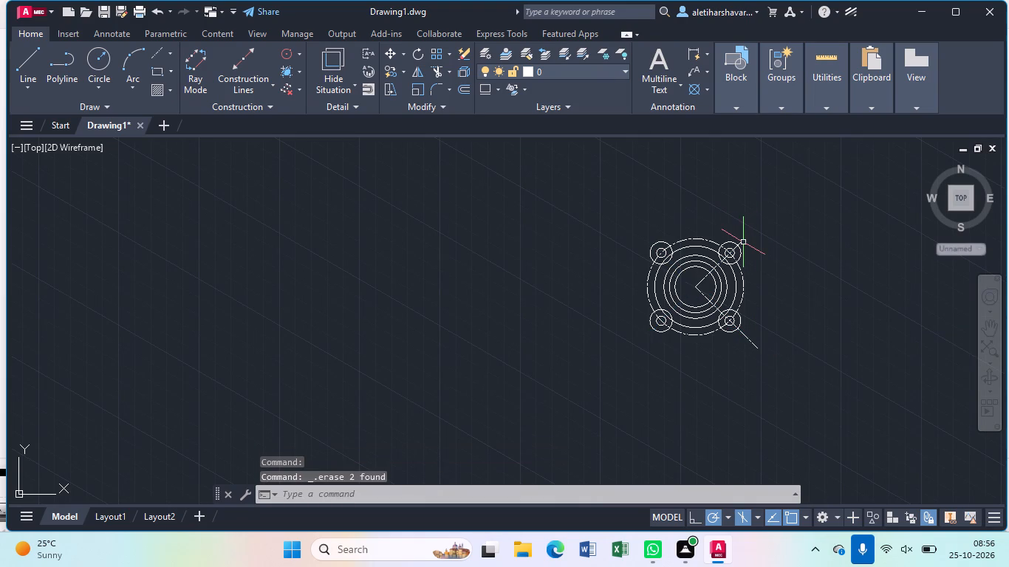
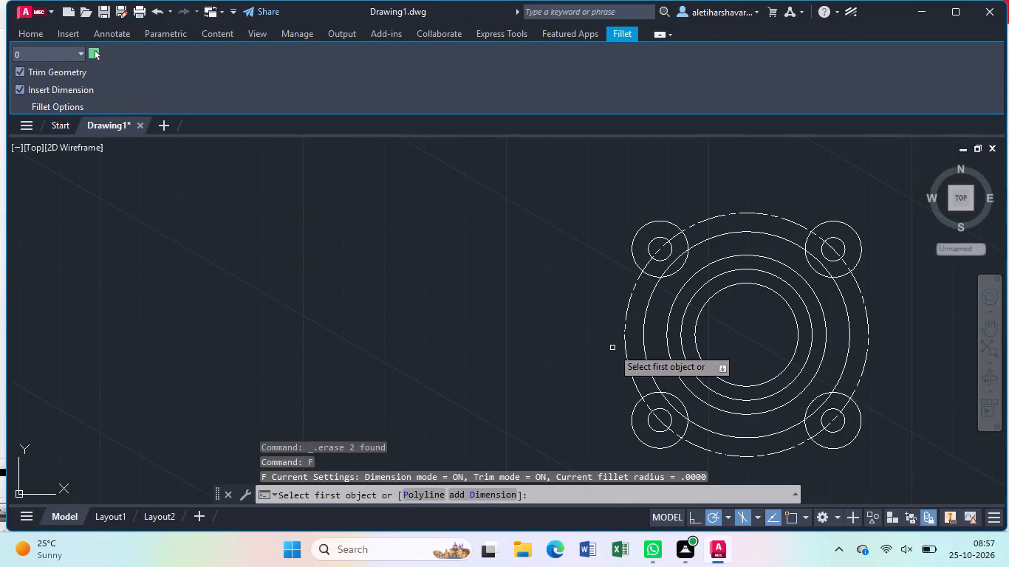
# Fillet the outer solid circle to the upper-left and upper-right boss circles along the part's top with radius 7, placing no radius dimensions.
pyautogui.click(64, 52)
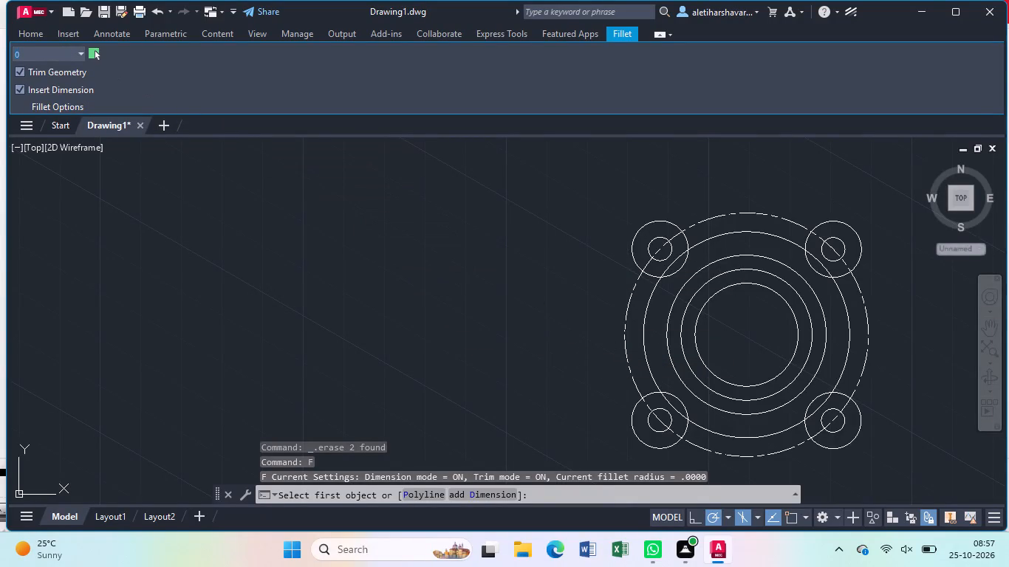
pyautogui.press('BackSpace')
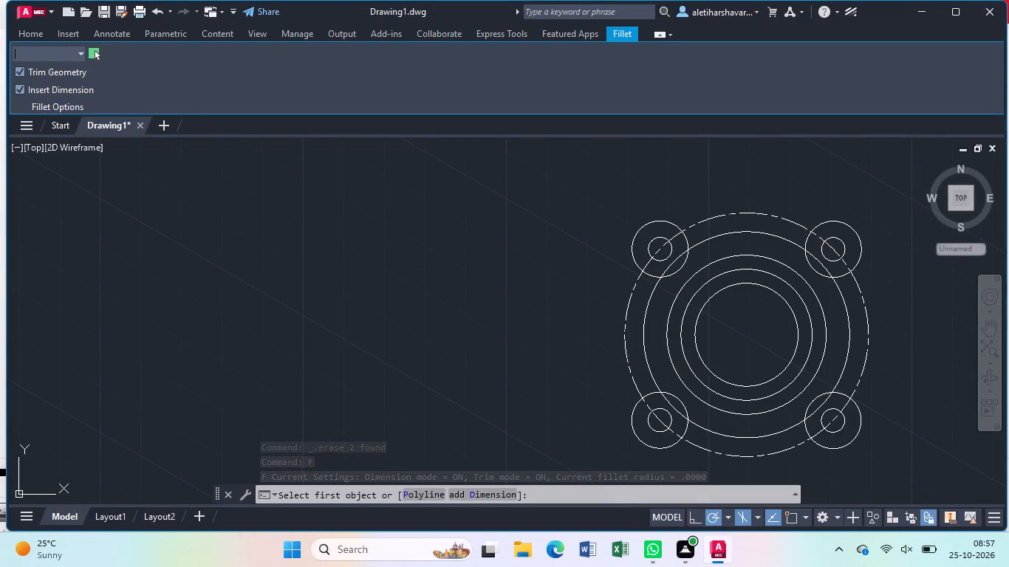
pyautogui.press('7')
pyautogui.press('Return')
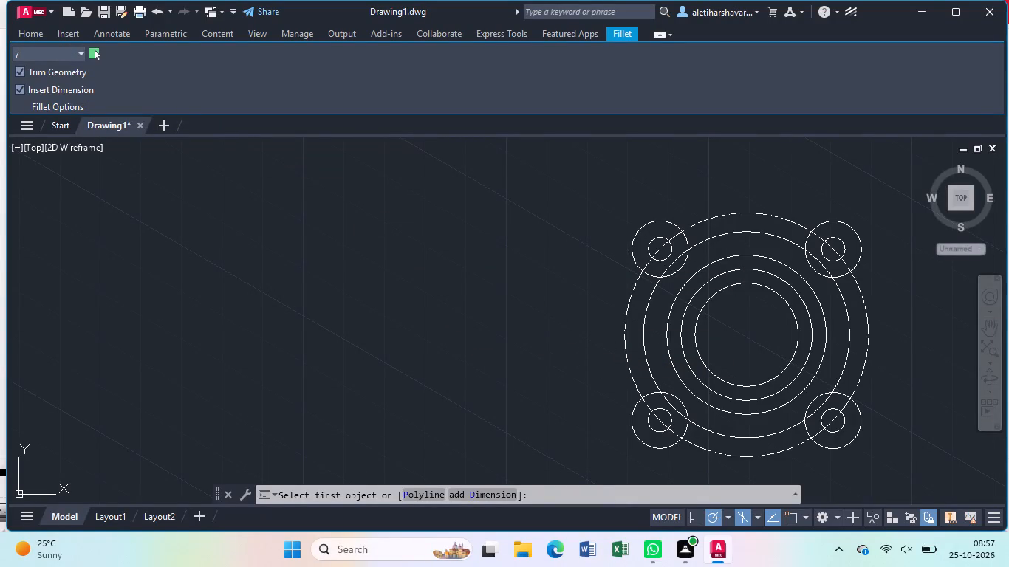
pyautogui.click(676, 225)
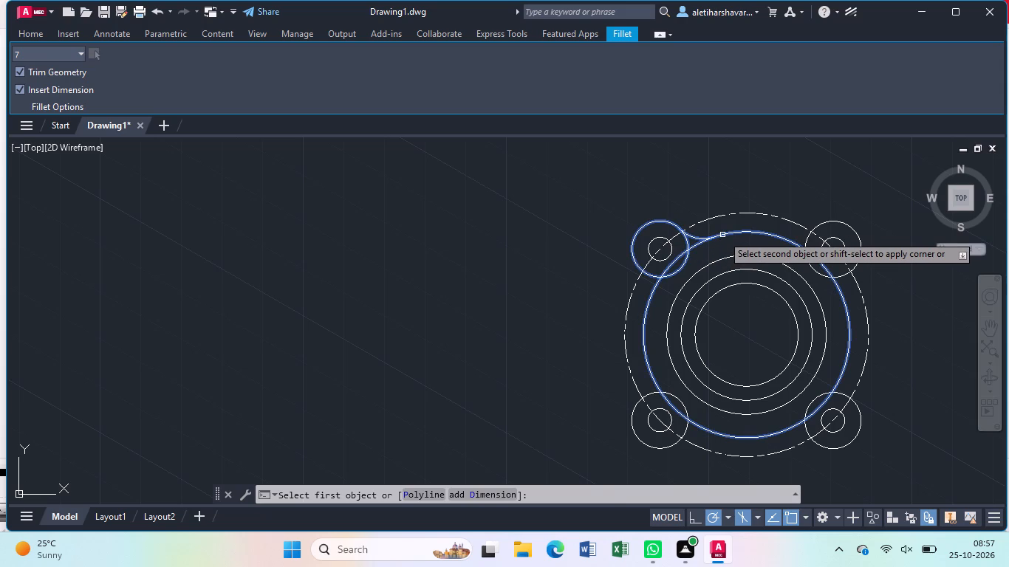
pyautogui.click(722, 235)
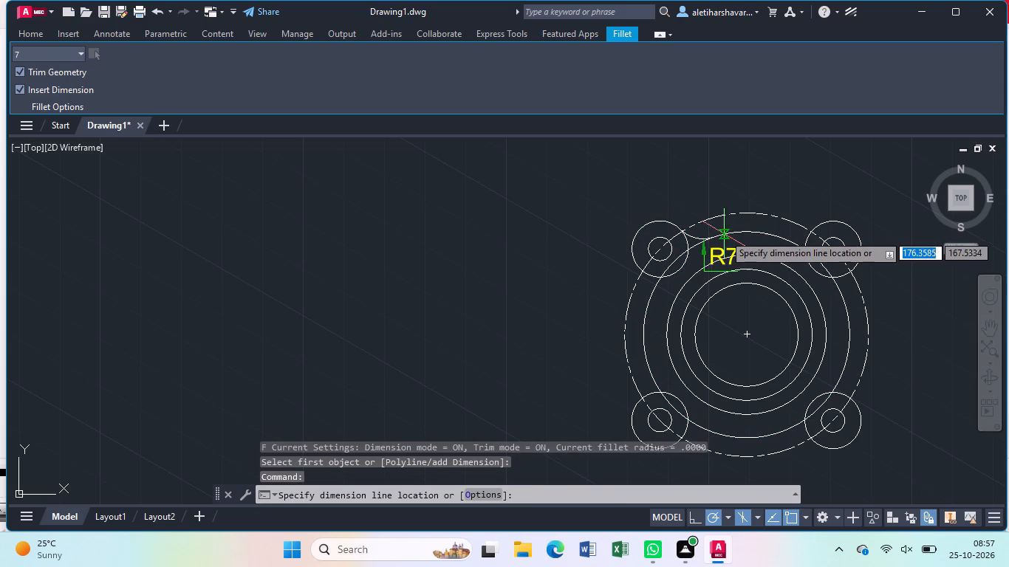
pyautogui.press('Escape')
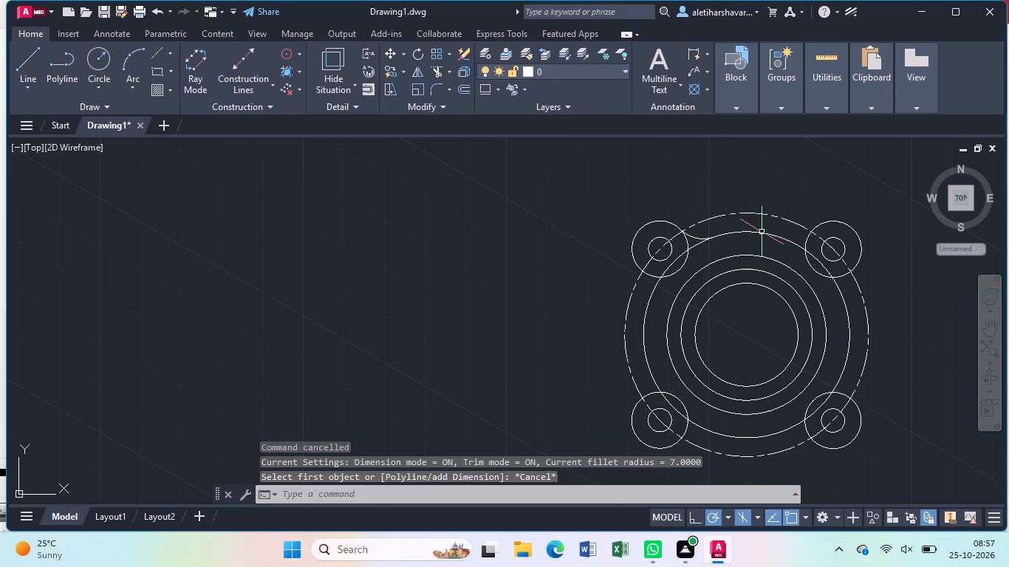
pyautogui.press('Return')
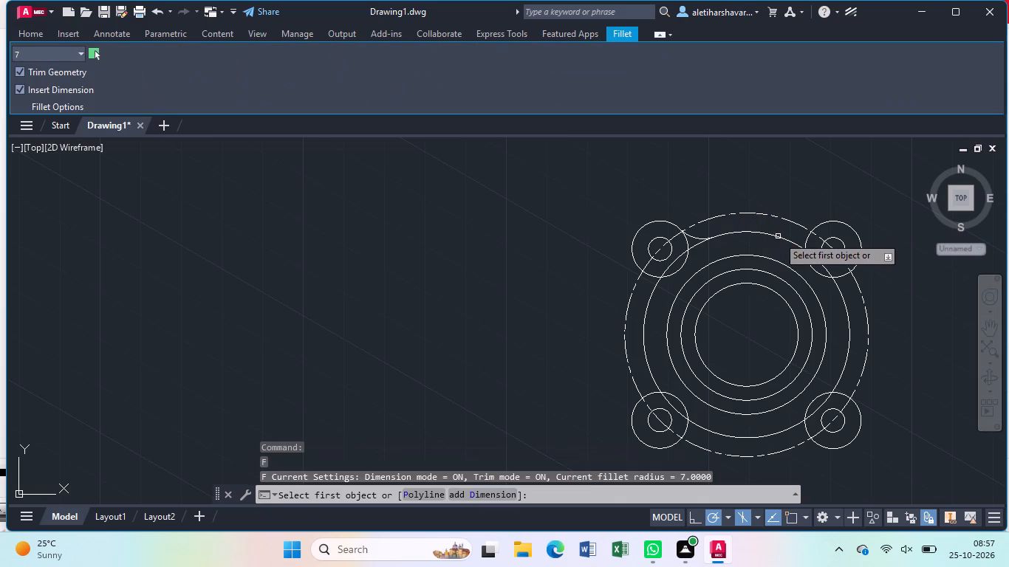
pyautogui.click(778, 236)
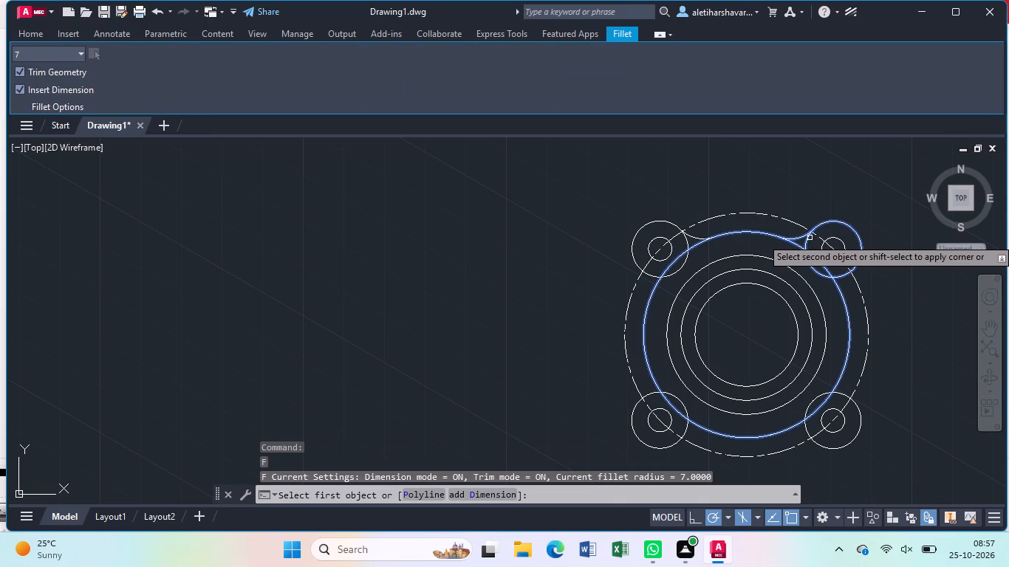
pyautogui.click(810, 238)
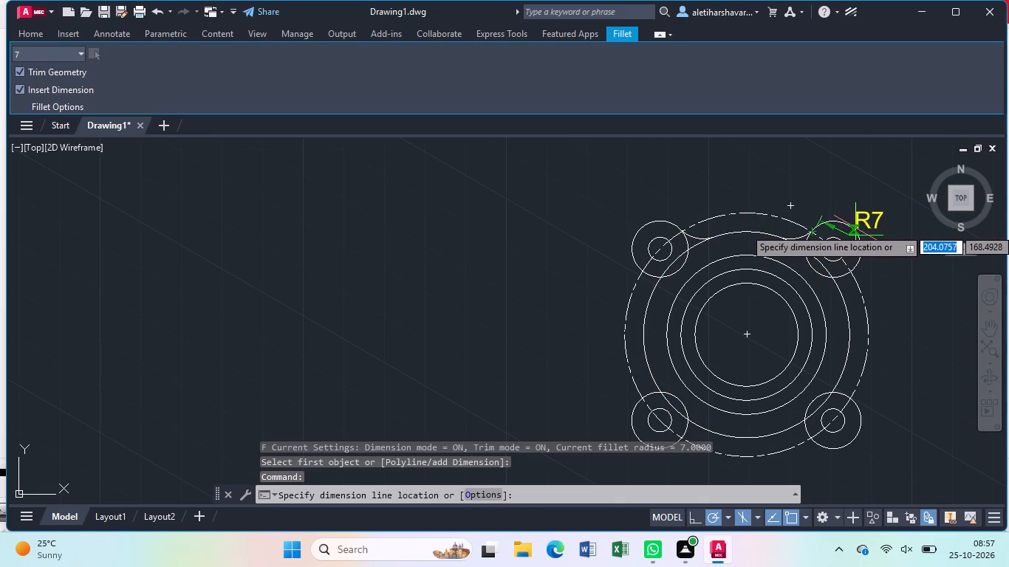
pyautogui.press('Escape')
# Trim the outer solid circle's leftover pieces beneath the two top fillets and inside the two upper boss circles.
pyautogui.write('tr')
pyautogui.press('Return')
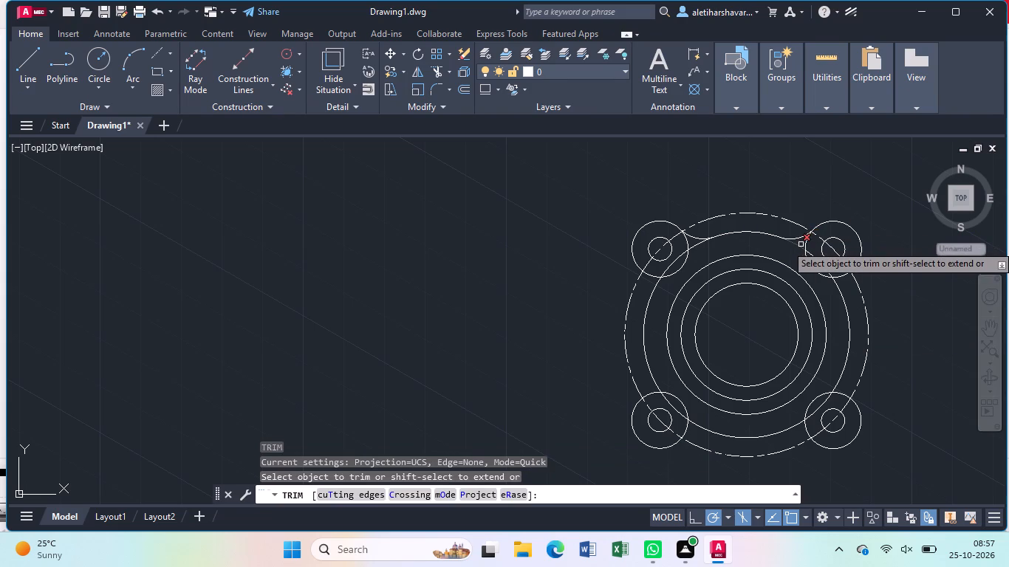
pyautogui.click(798, 245)
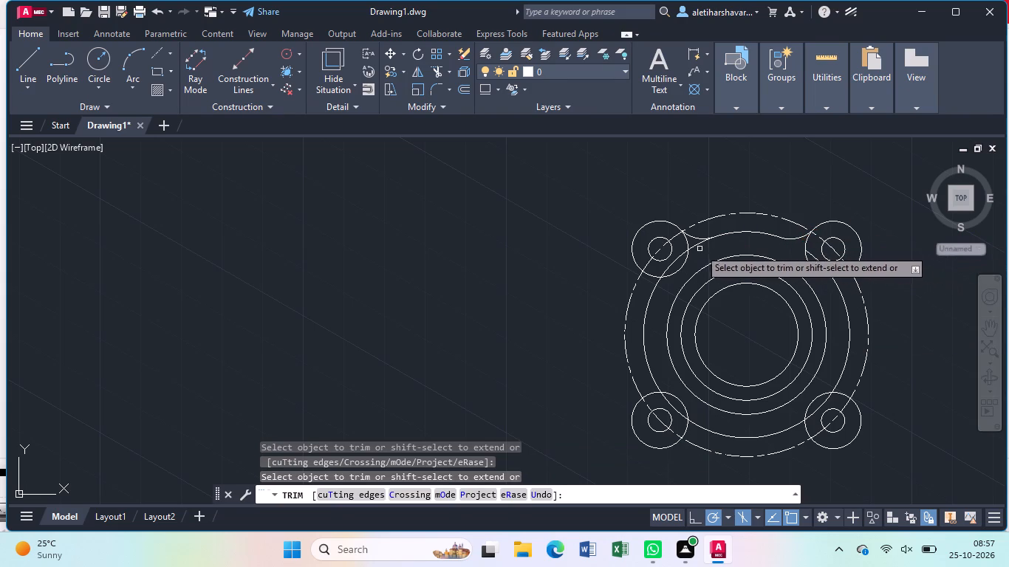
pyautogui.click(697, 244)
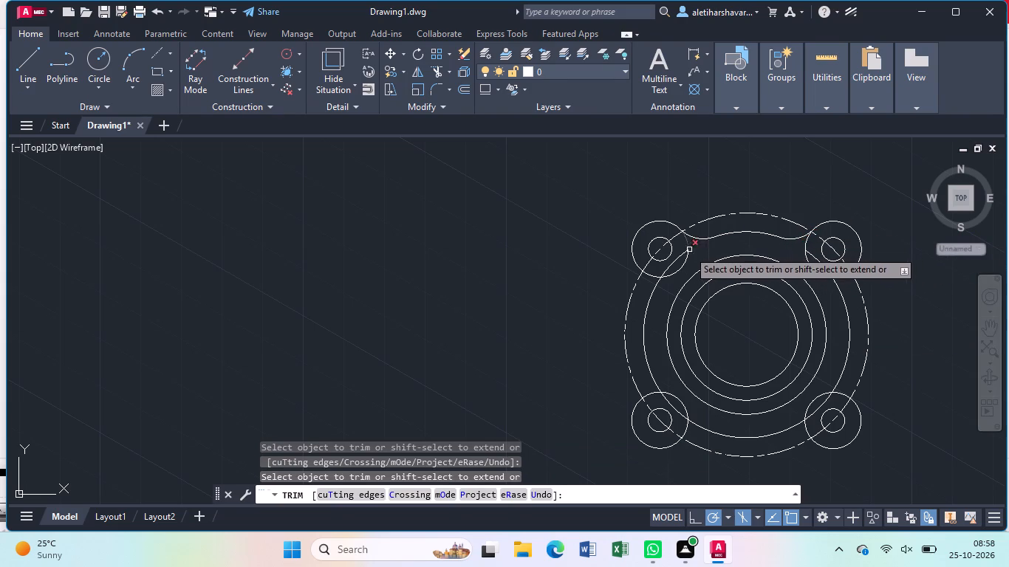
pyautogui.click(677, 256)
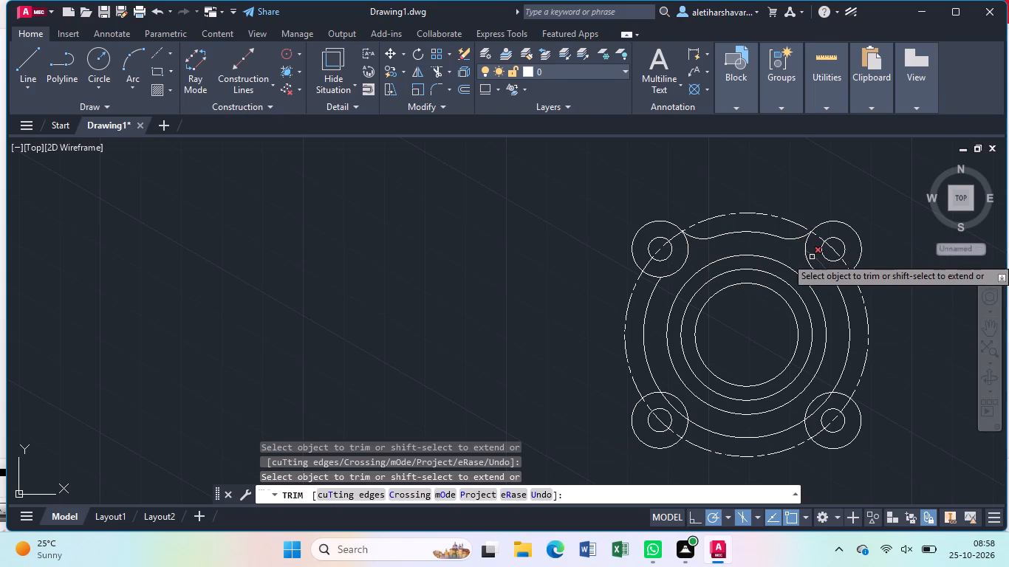
pyautogui.click(815, 259)
pyautogui.press('Escape')
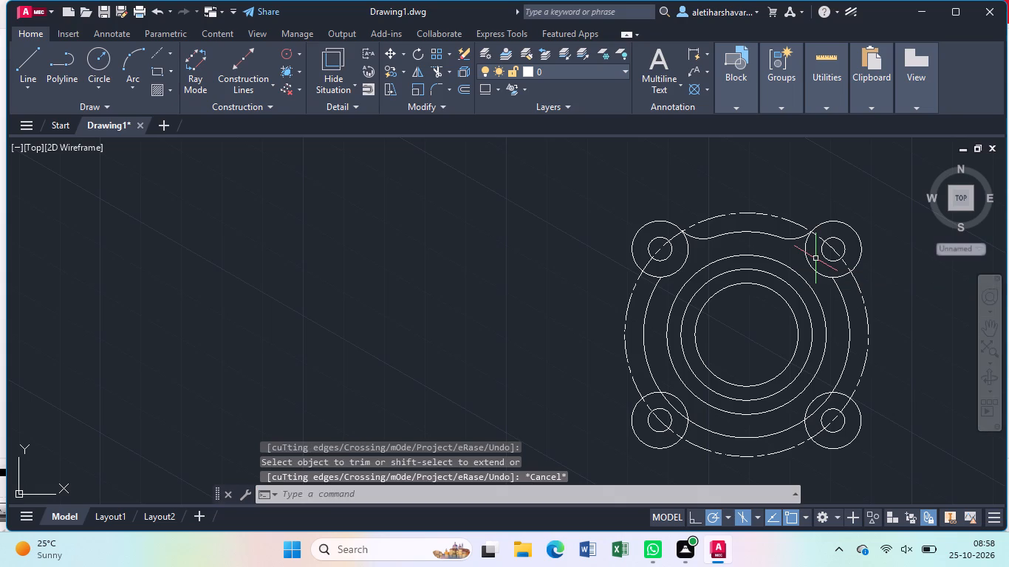
# Add radius 7 fillets joining the outer solid arc to the upper-right and lower-right boss circles on the part's right side, without dimensions.
pyautogui.press('f')
pyautogui.press('Return')
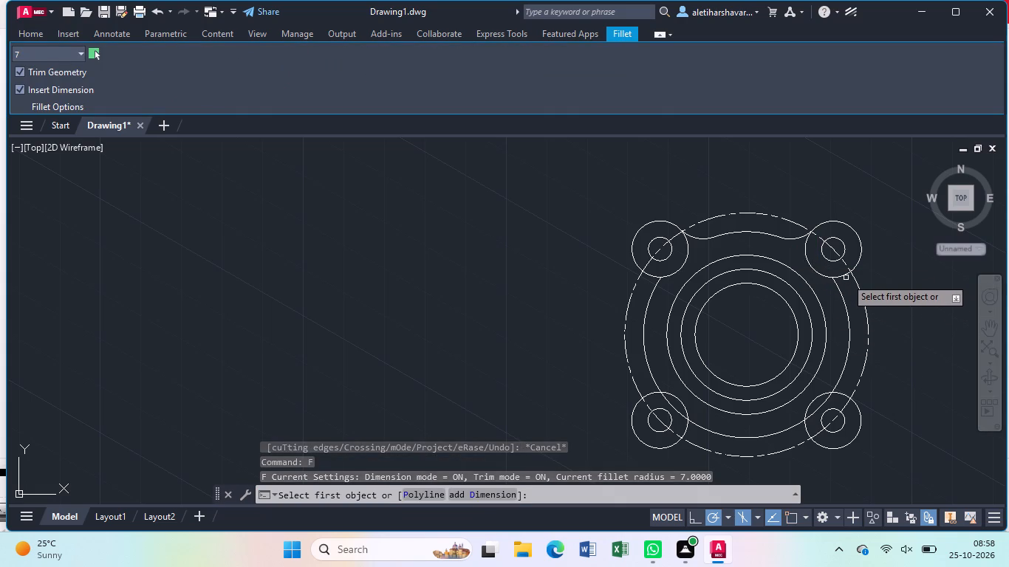
pyautogui.click(839, 275)
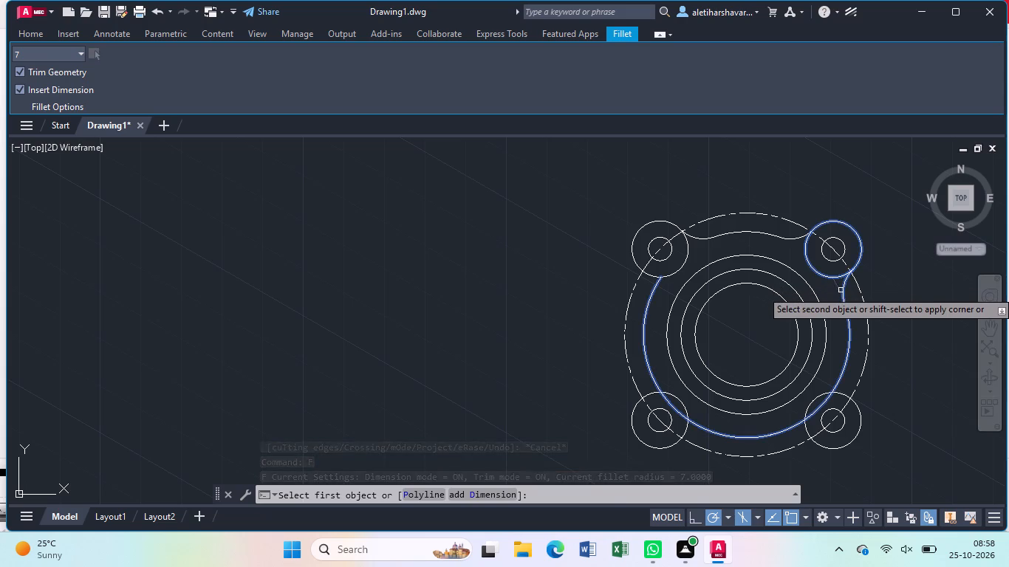
pyautogui.click(843, 295)
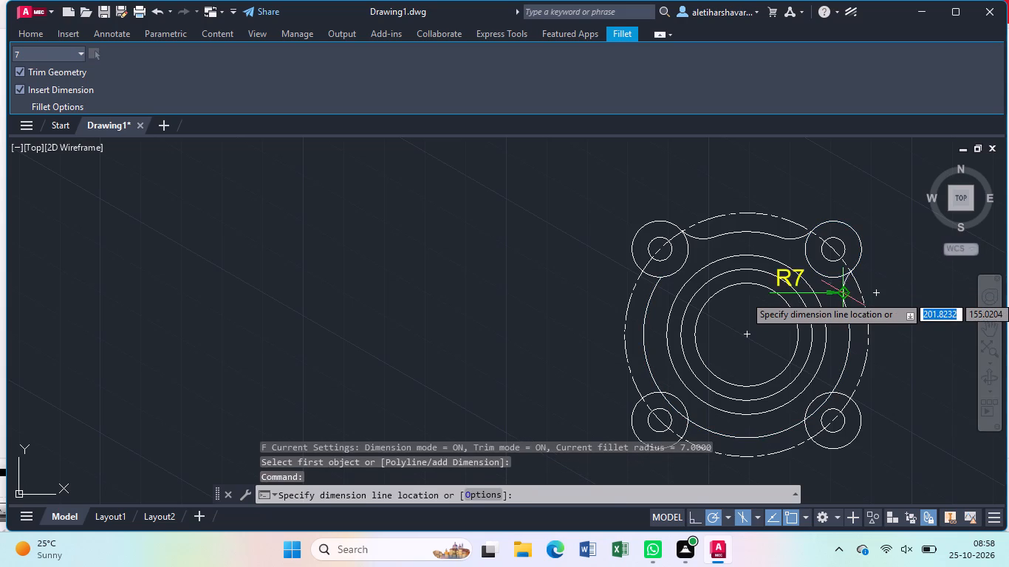
pyautogui.press('Escape')
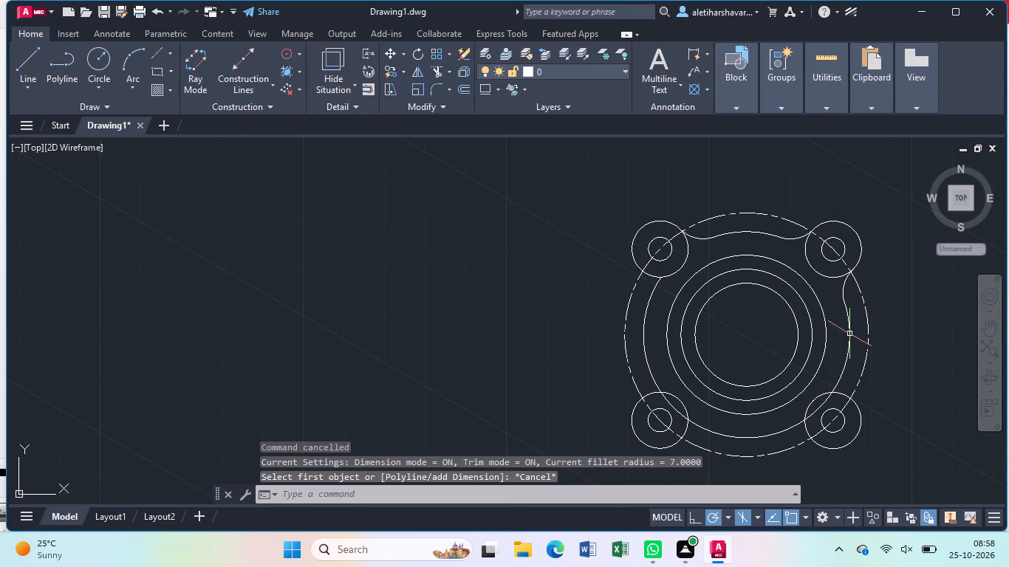
pyautogui.scroll(1, 857, 410)
pyautogui.press('Return')
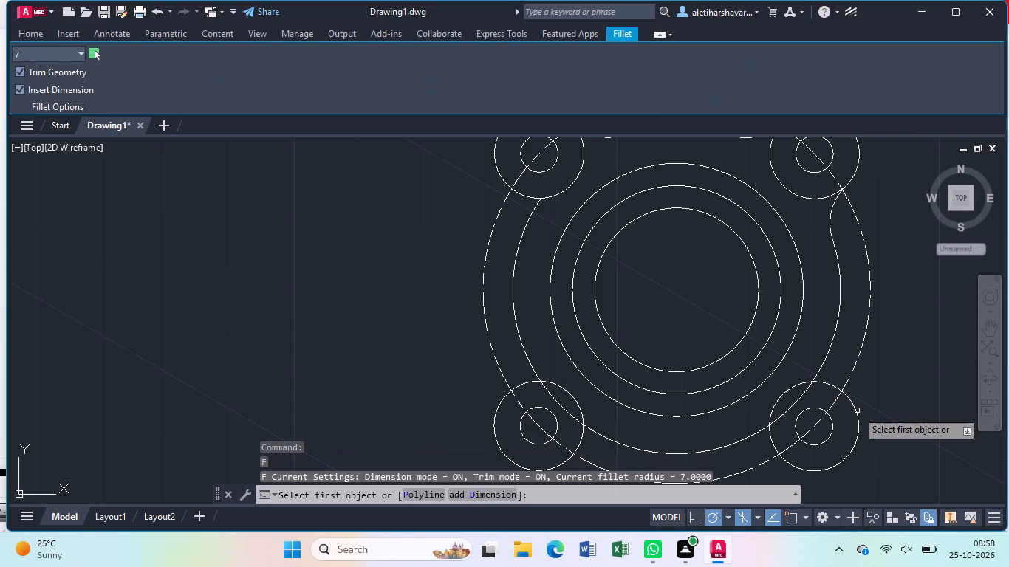
pyautogui.click(828, 357)
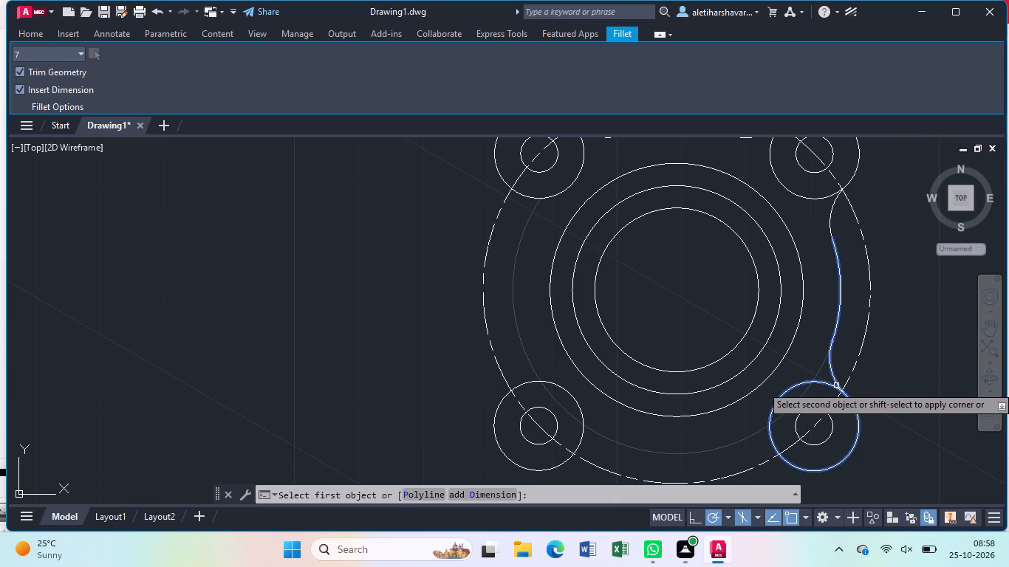
pyautogui.click(836, 385)
pyautogui.press('Escape')
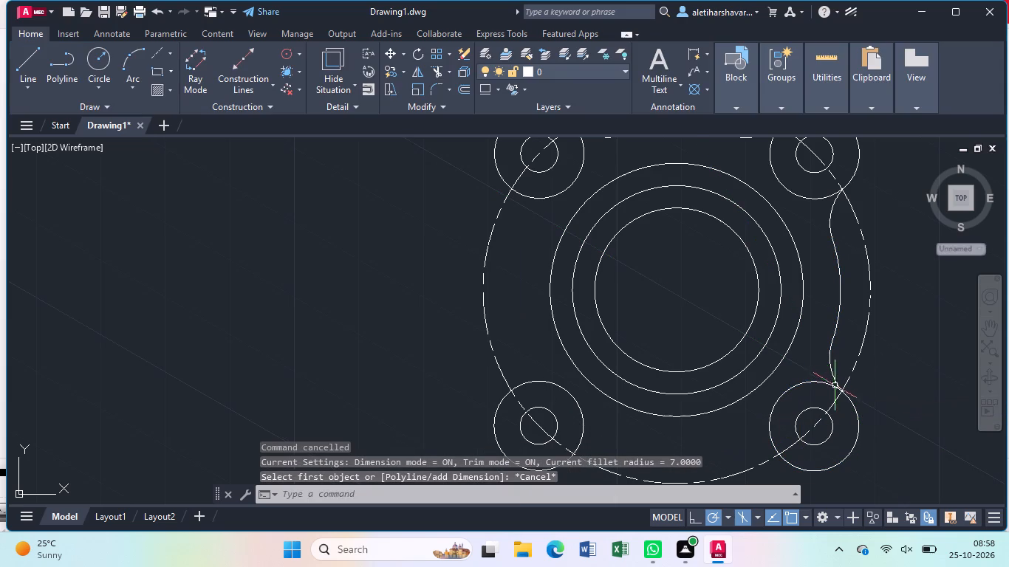
# Extend the right and top arcs of the outer solid circle to restore it through the lower bosses, around the left side and through the upper-left boss.
pyautogui.moveTo(808, 422); pyautogui.dragTo(819, 324, button='middle')
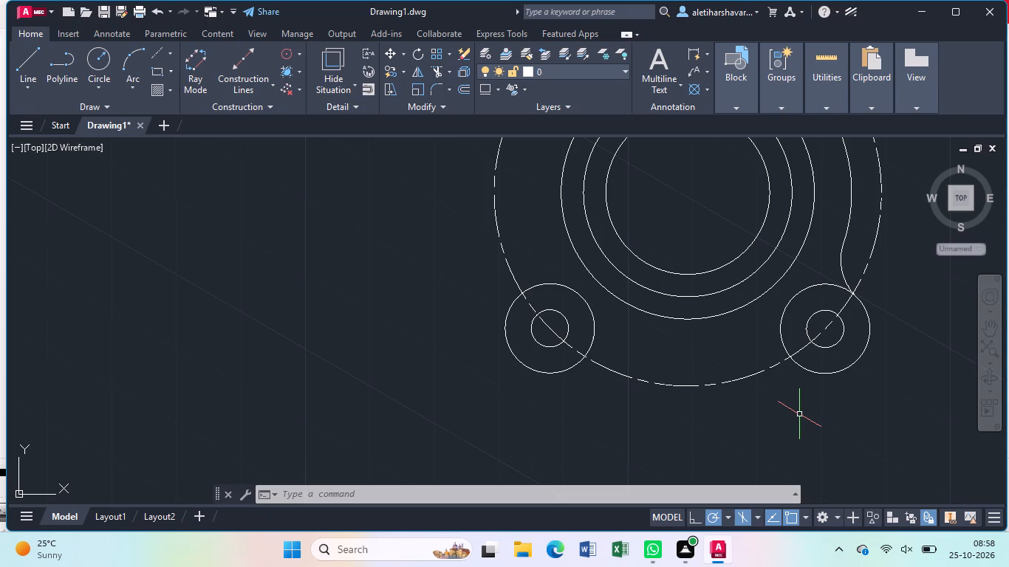
pyautogui.press('Escape')
pyautogui.write('ex')
pyautogui.press('Return')
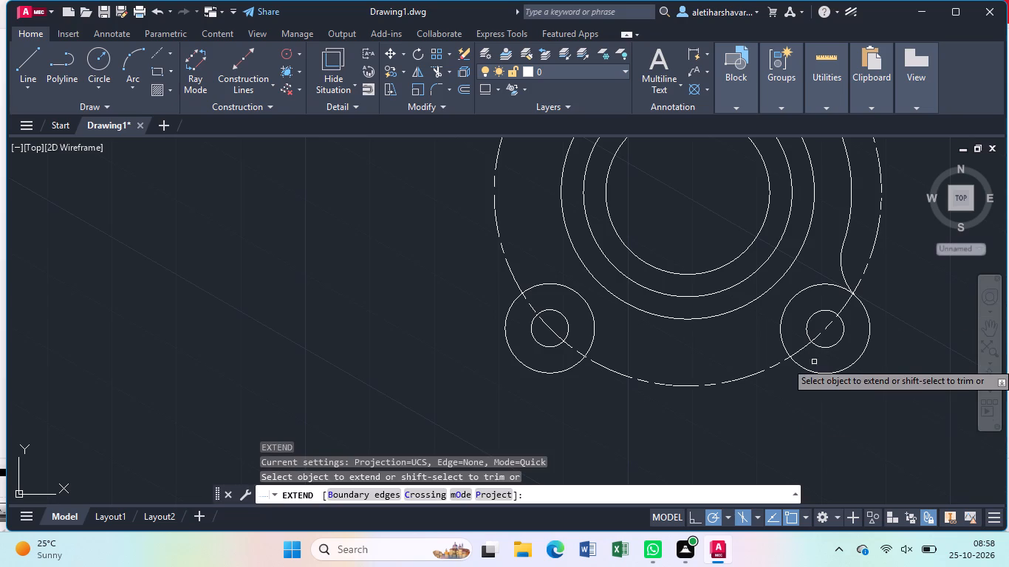
pyautogui.click(849, 224)
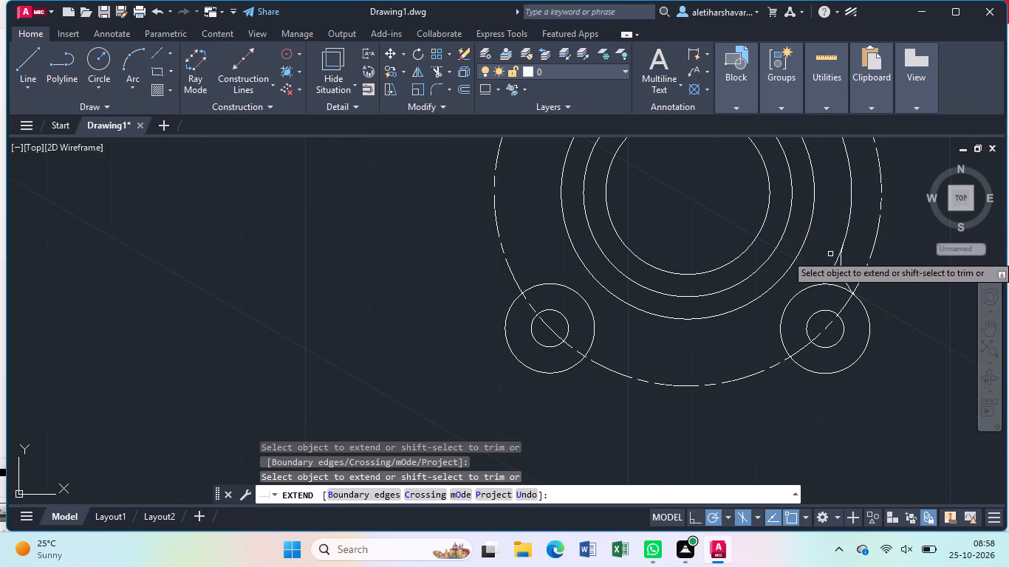
pyautogui.click(832, 272)
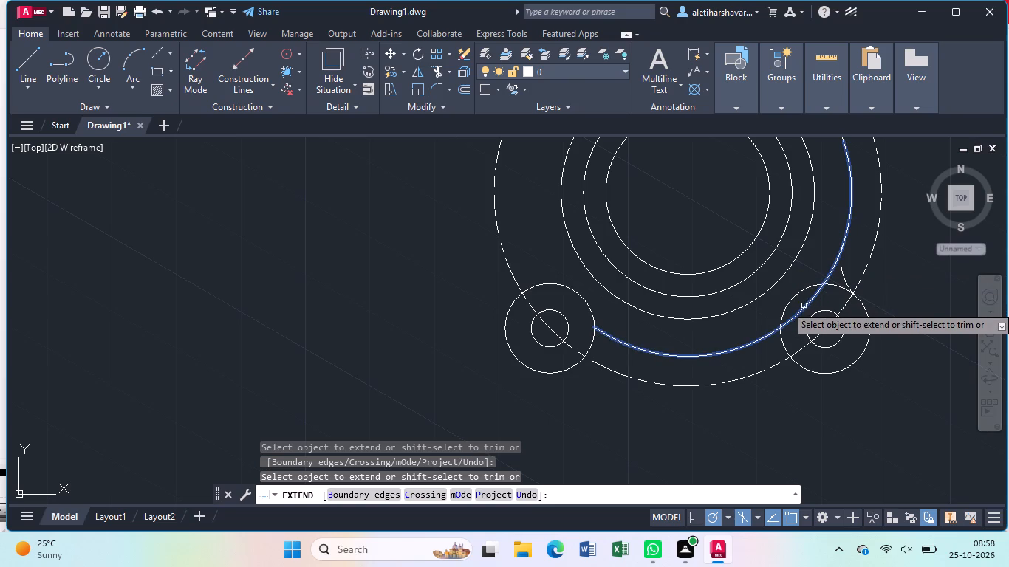
pyautogui.click(804, 306)
pyautogui.click(630, 346)
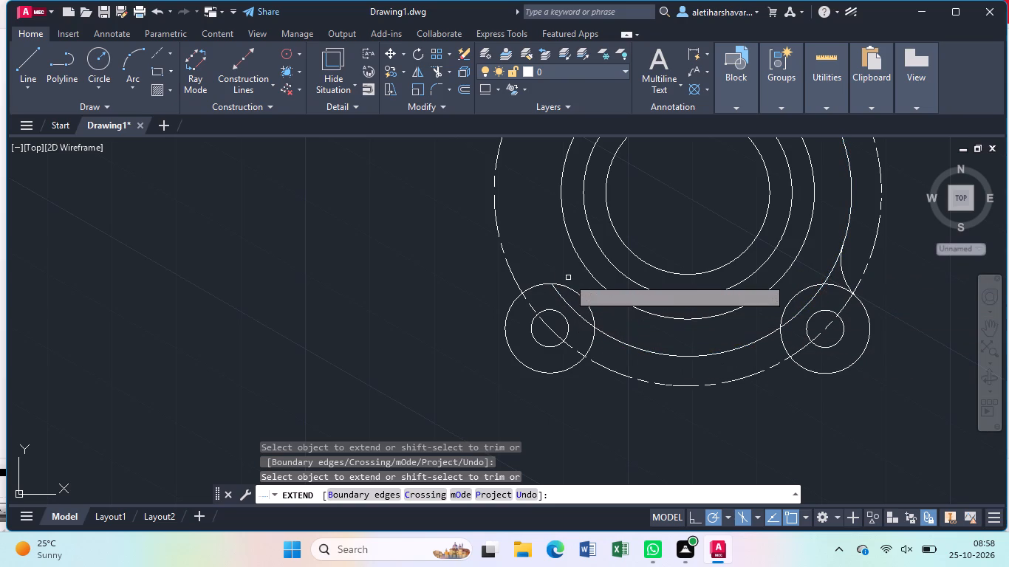
pyautogui.scroll(-3, 568, 283)
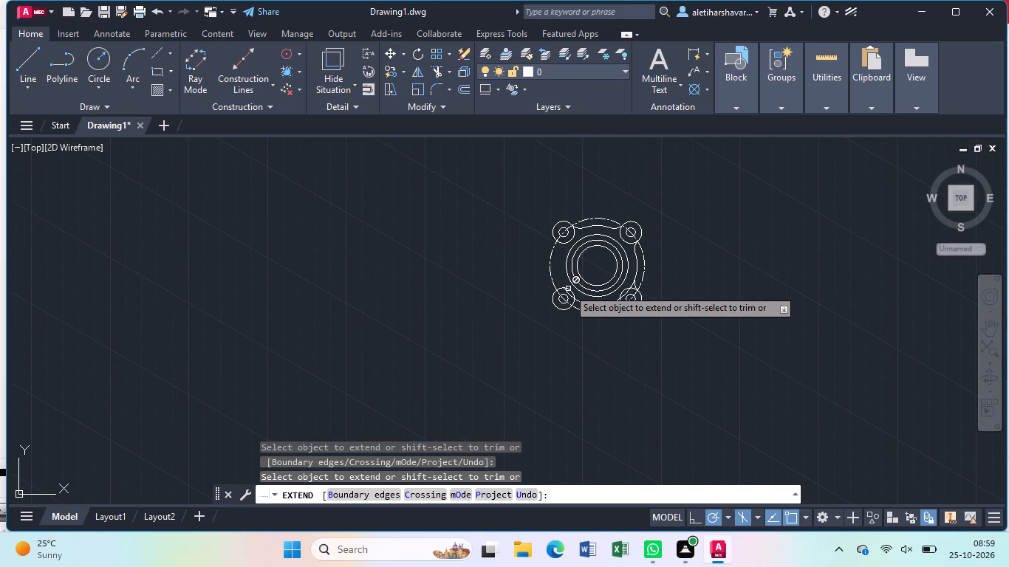
pyautogui.scroll(1, 568, 289)
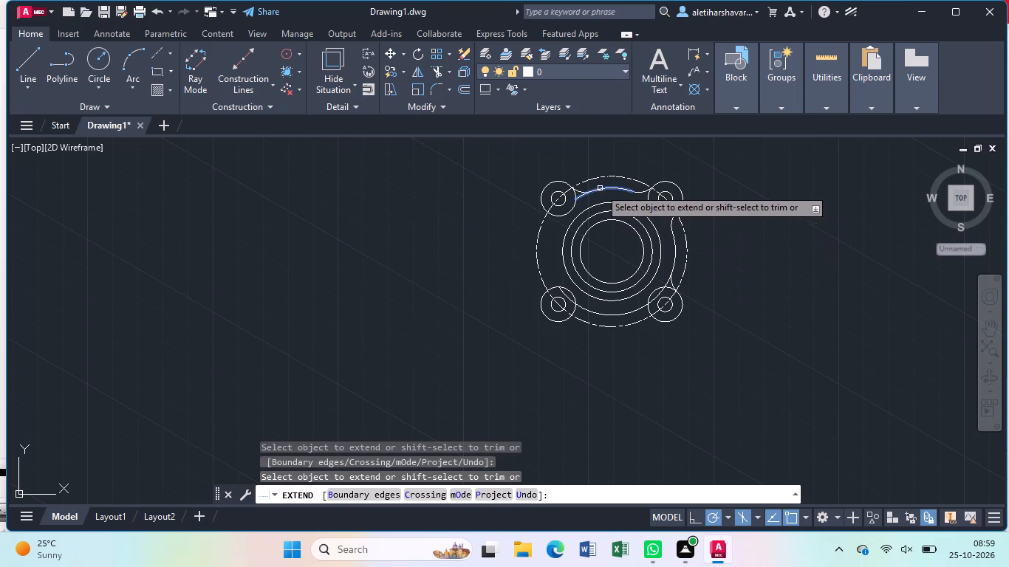
pyautogui.click(600, 188)
pyautogui.click(580, 196)
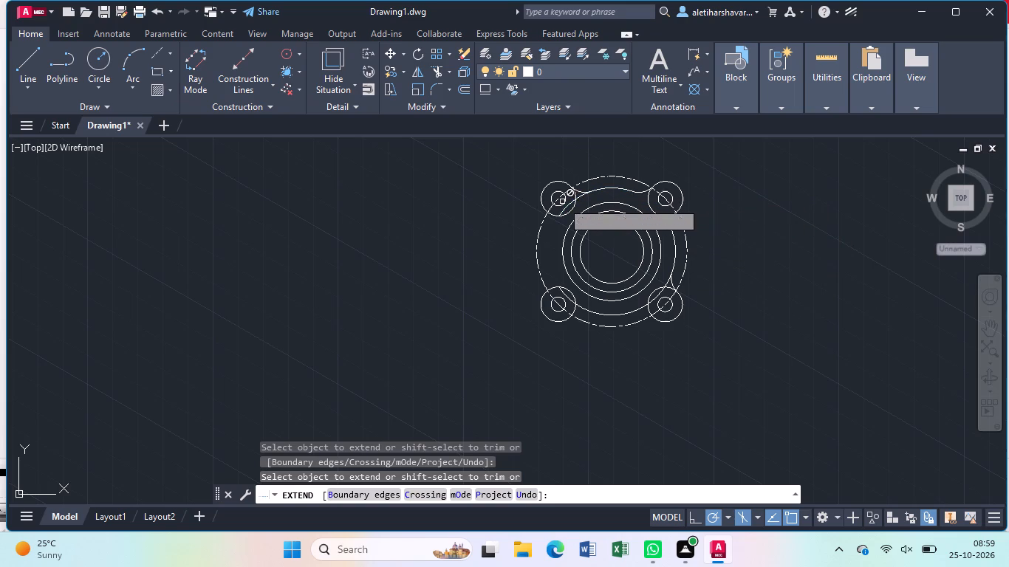
pyautogui.click(560, 211)
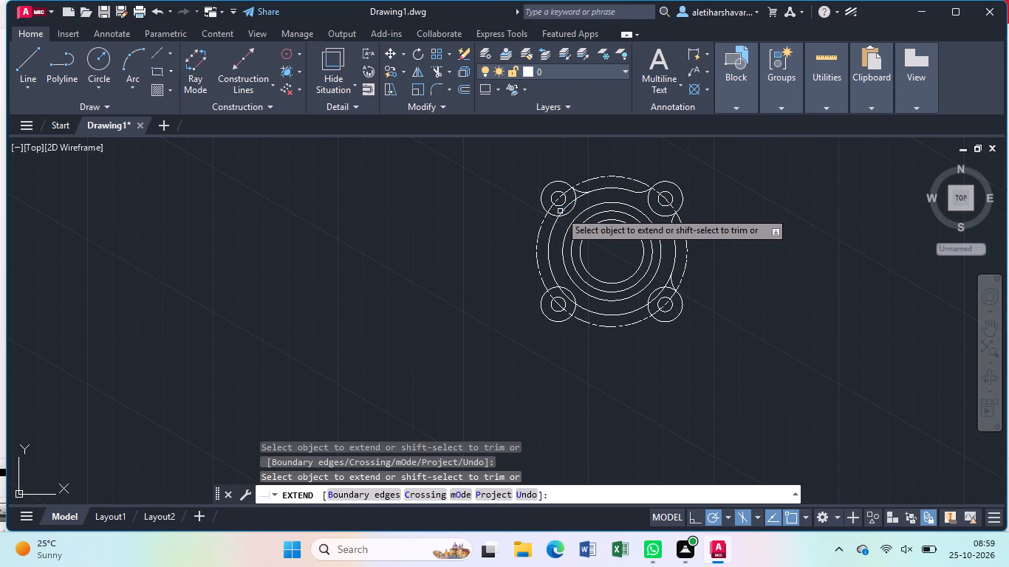
pyautogui.press('Escape')
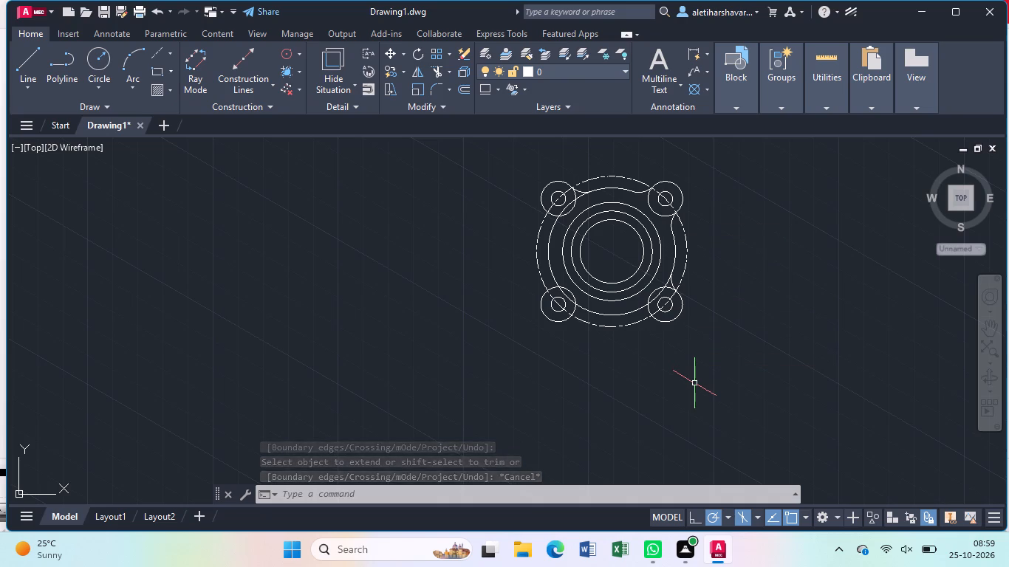
# Fillet the outer solid circle to the lower-right and lower-left boss circles along the part's bottom with radius 7, placing no radius dimensions.
pyautogui.press('f')
pyautogui.press('Return')
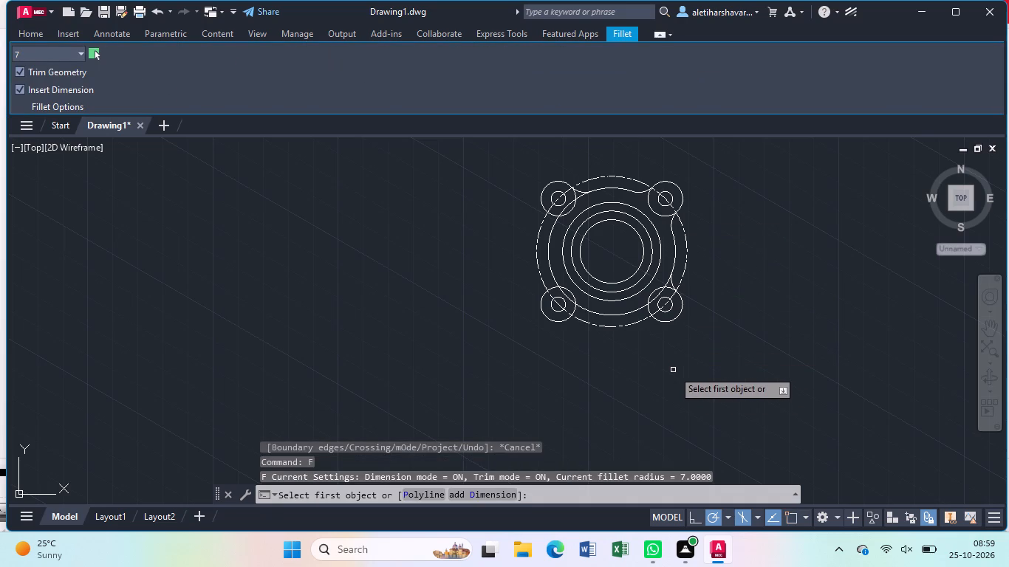
pyautogui.click(650, 312)
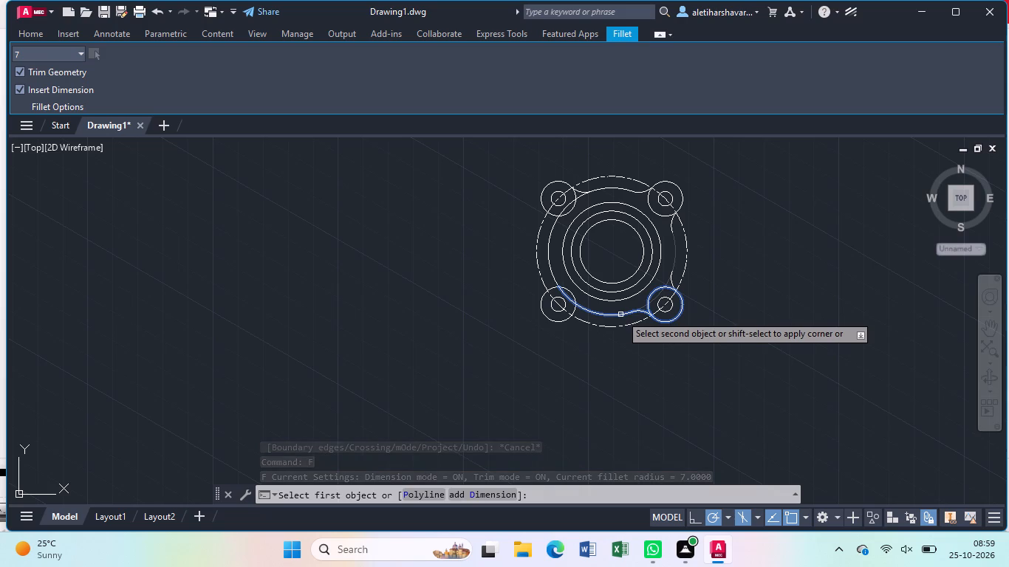
pyautogui.click(620, 315)
pyautogui.press('Escape')
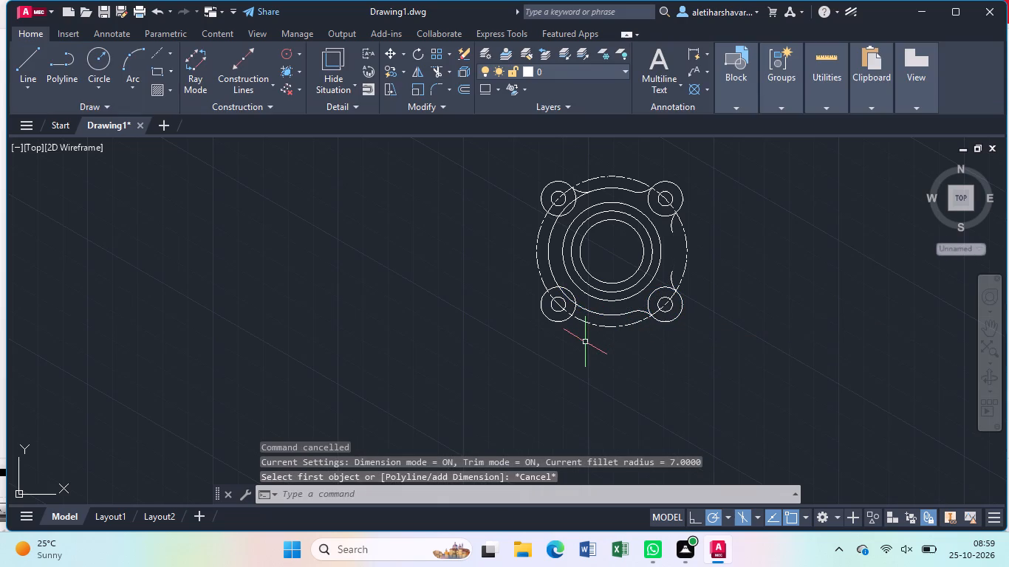
pyautogui.scroll(1, 568, 318)
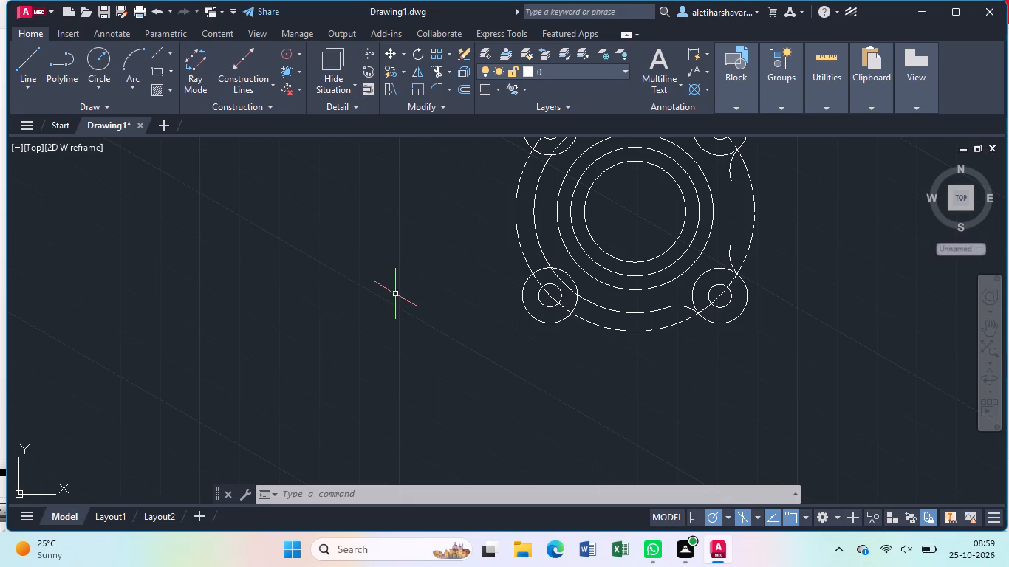
pyautogui.press('f')
pyautogui.press('Return')
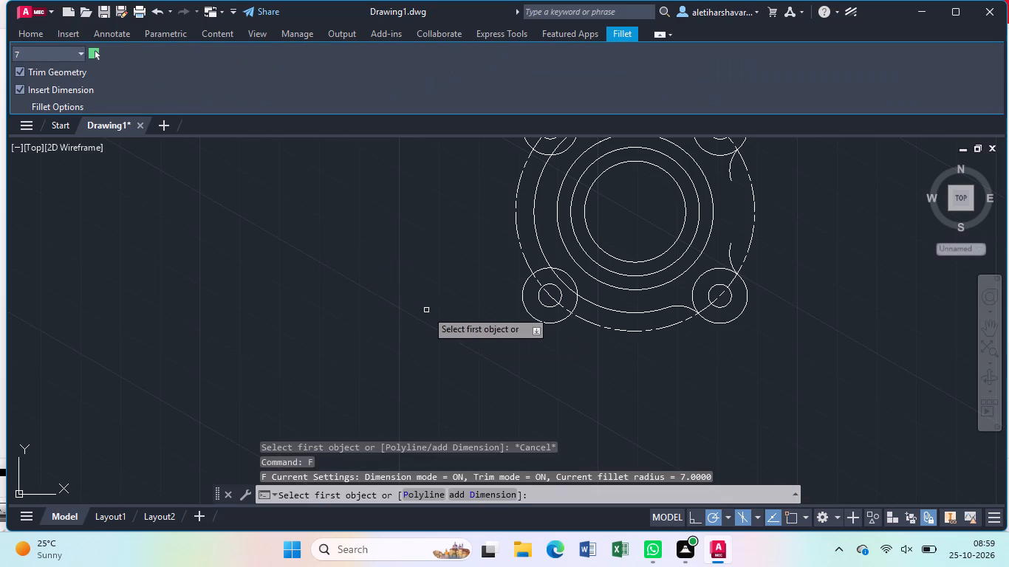
pyautogui.click(574, 309)
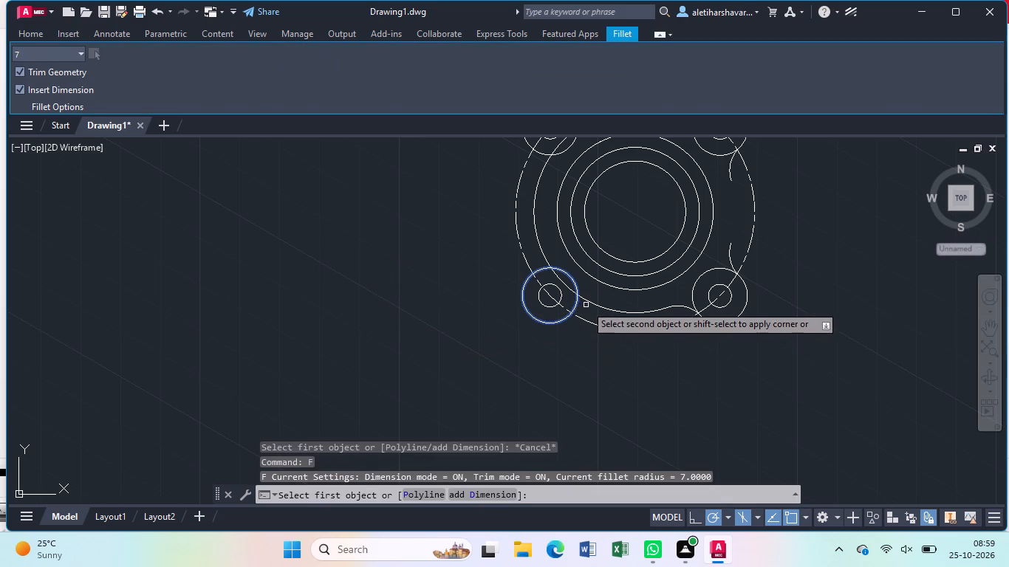
pyautogui.click(596, 303)
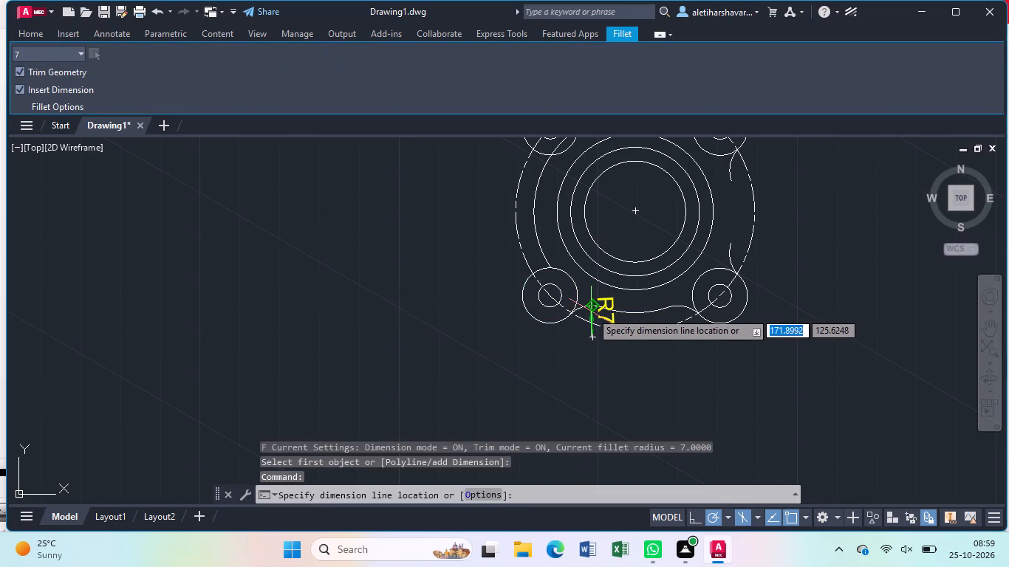
pyautogui.press('Escape')
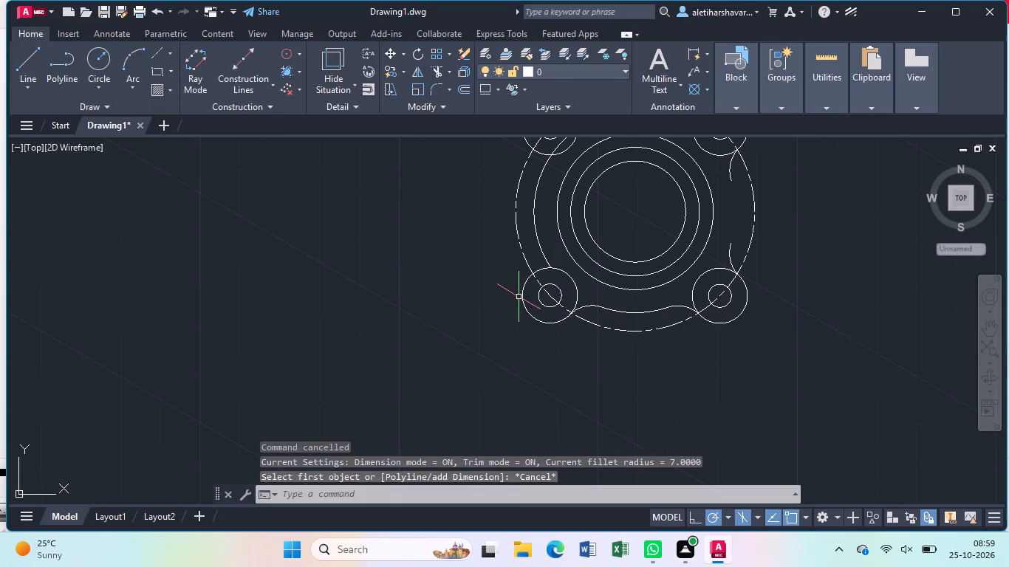
# Add radius 7 fillets joining the outer solid arc to the lower-left and upper-left boss circles on the part's left side, without dimensions.
pyautogui.press('f')
pyautogui.press('Return')
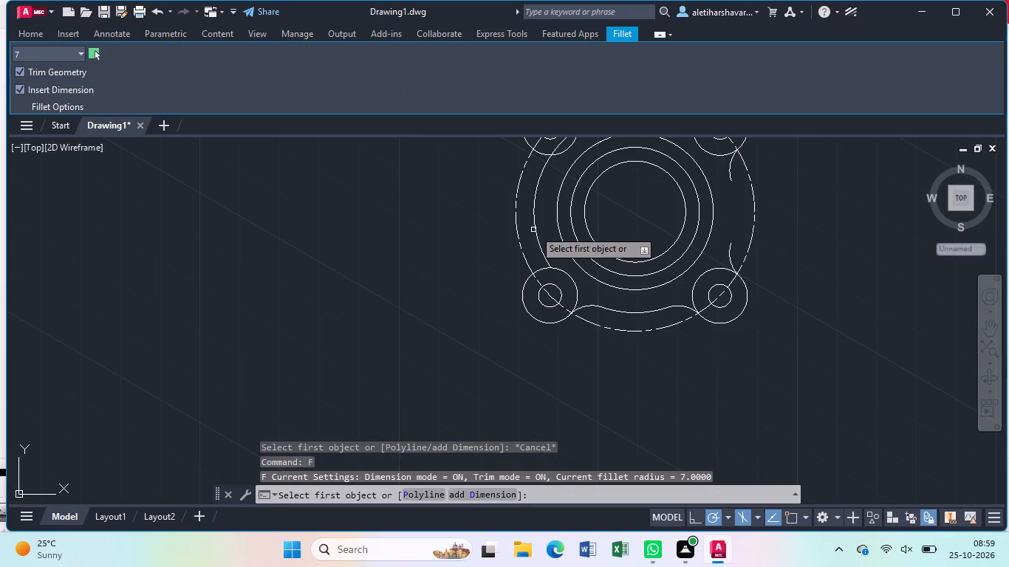
pyautogui.click(536, 235)
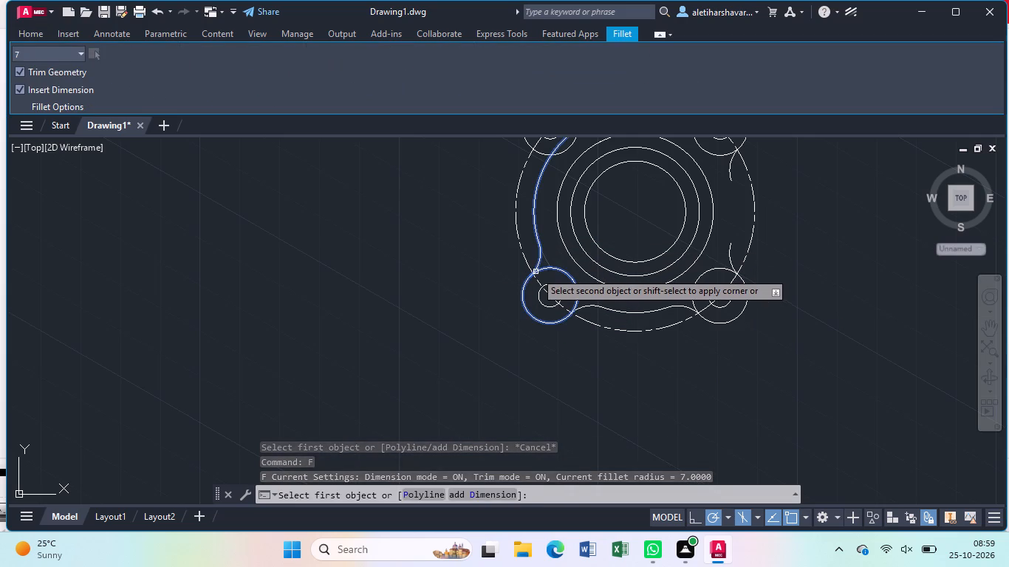
pyautogui.click(536, 272)
pyautogui.press('Escape')
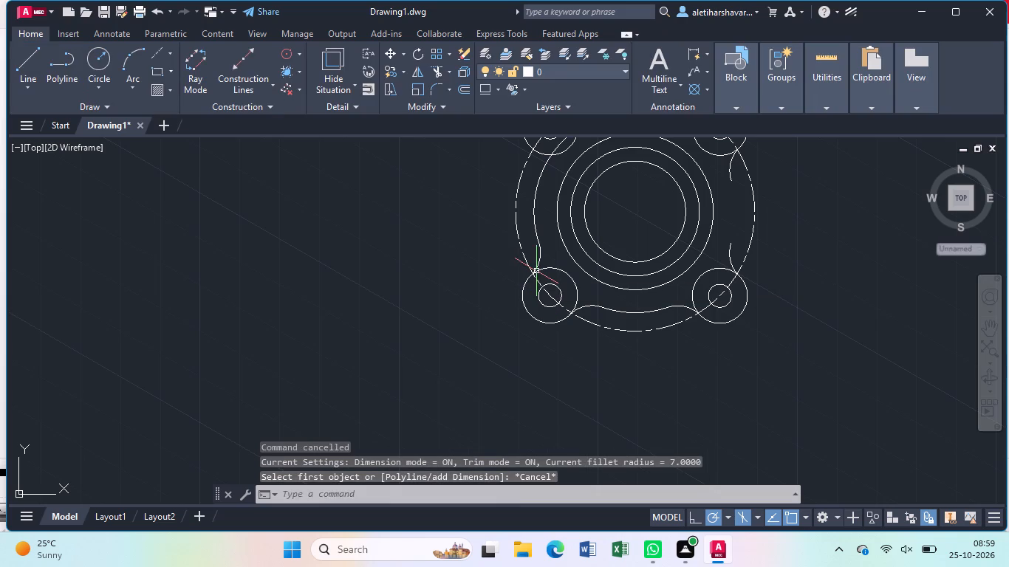
pyautogui.moveTo(547, 202); pyautogui.dragTo(550, 326, button='middle')
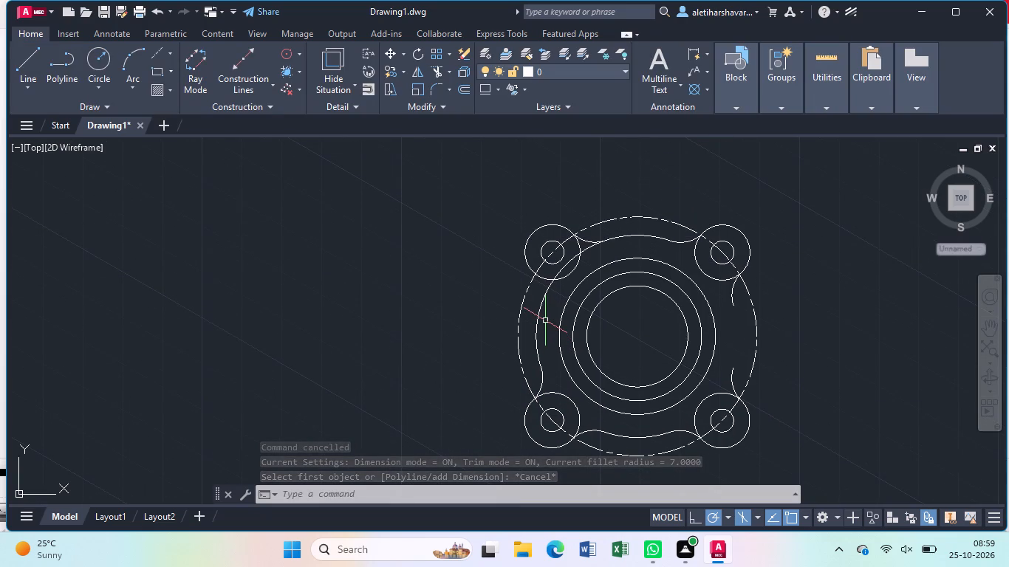
pyautogui.press('f')
pyautogui.press('Return')
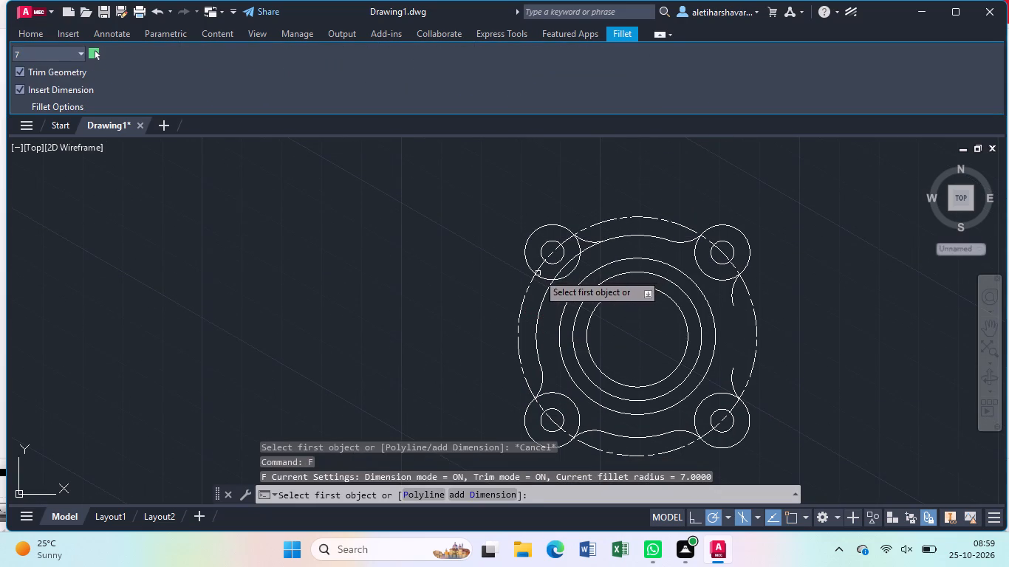
pyautogui.click(542, 279)
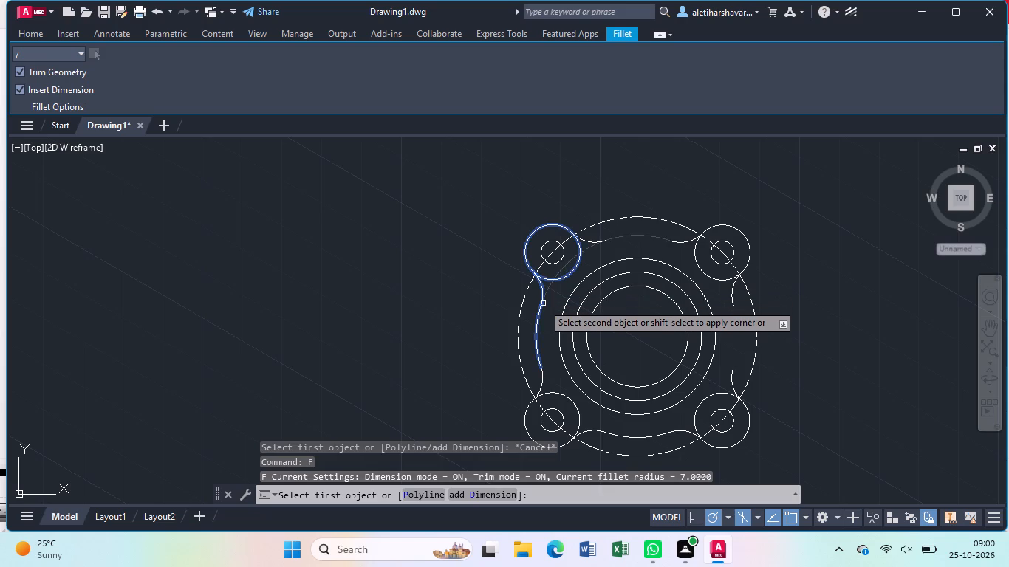
pyautogui.click(543, 303)
pyautogui.press('Escape')
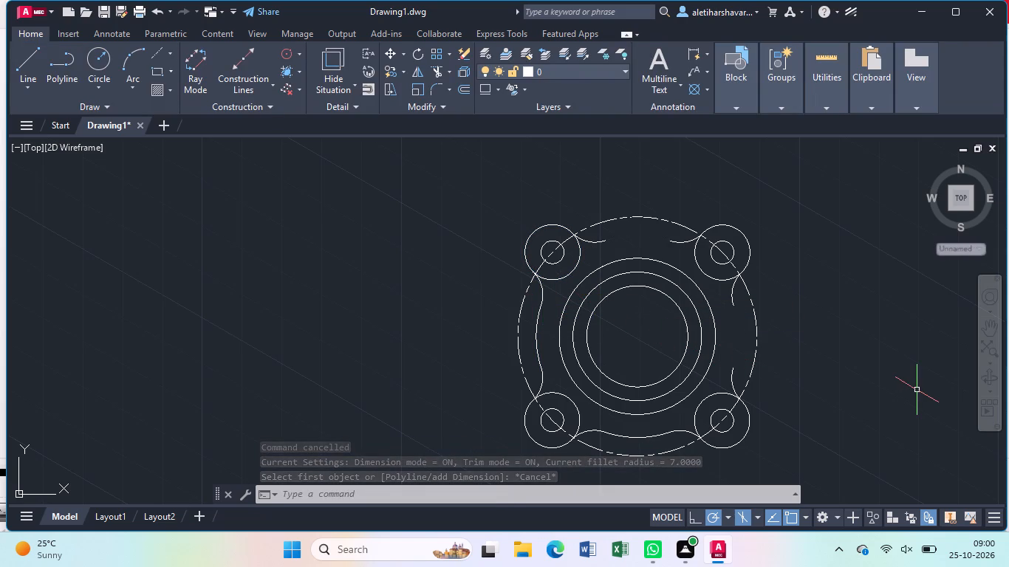
# Extend the bottom and left arcs of the outer solid circle to restore its missing right and top portions between the fillets.
pyautogui.press('e')
pyautogui.press('x')
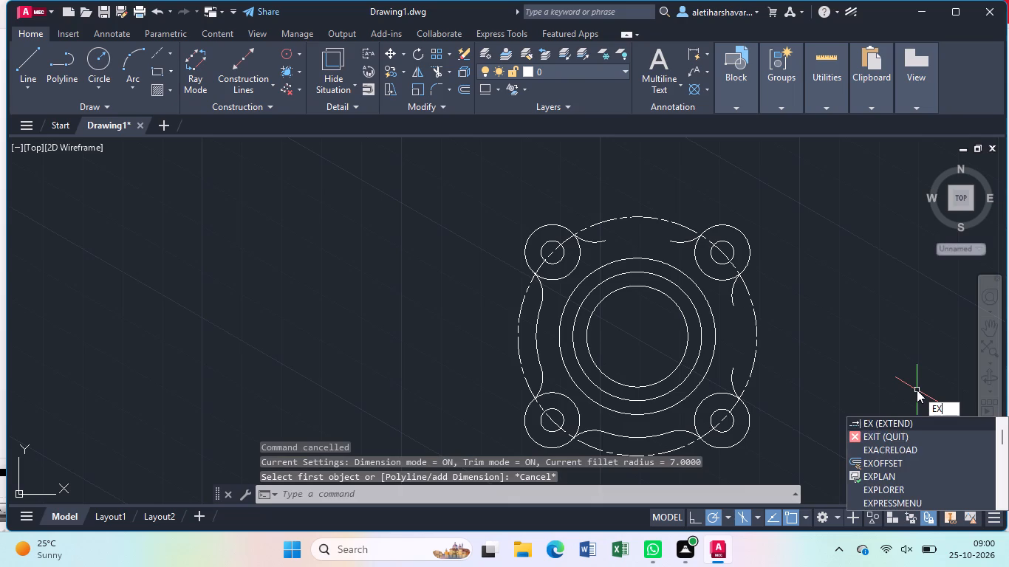
pyautogui.press('Return')
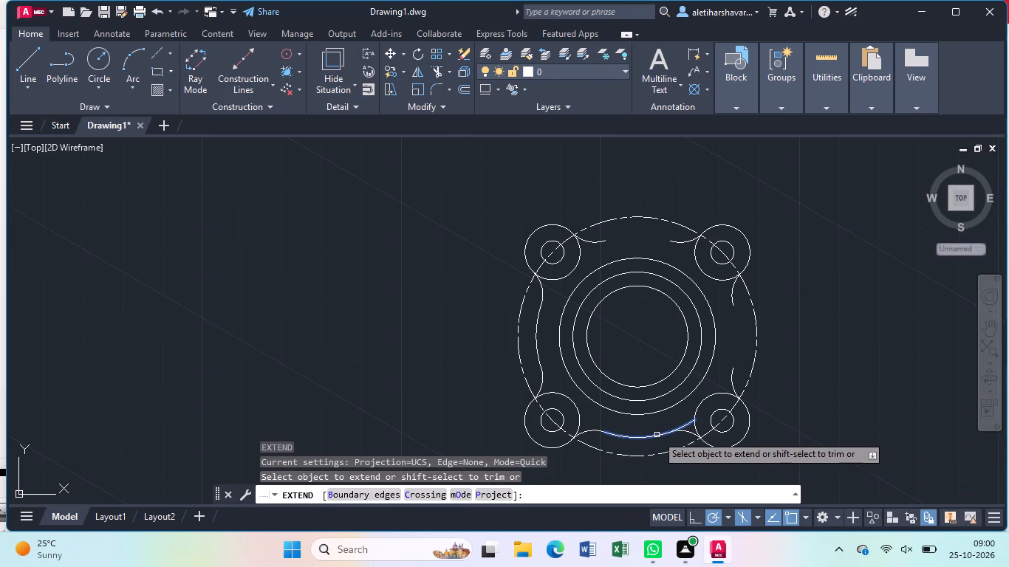
pyautogui.click(657, 435)
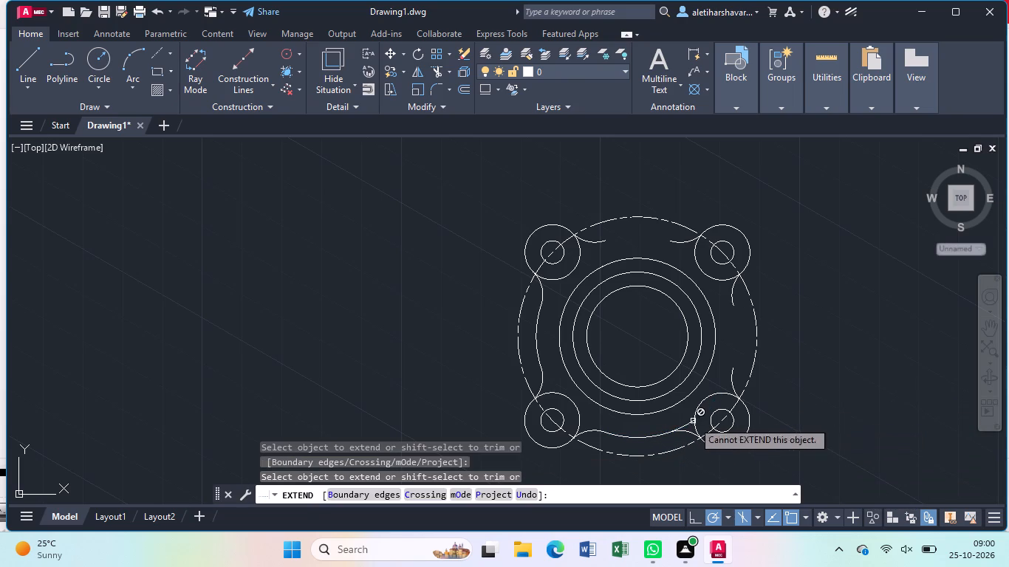
pyautogui.click(689, 424)
pyautogui.click(704, 415)
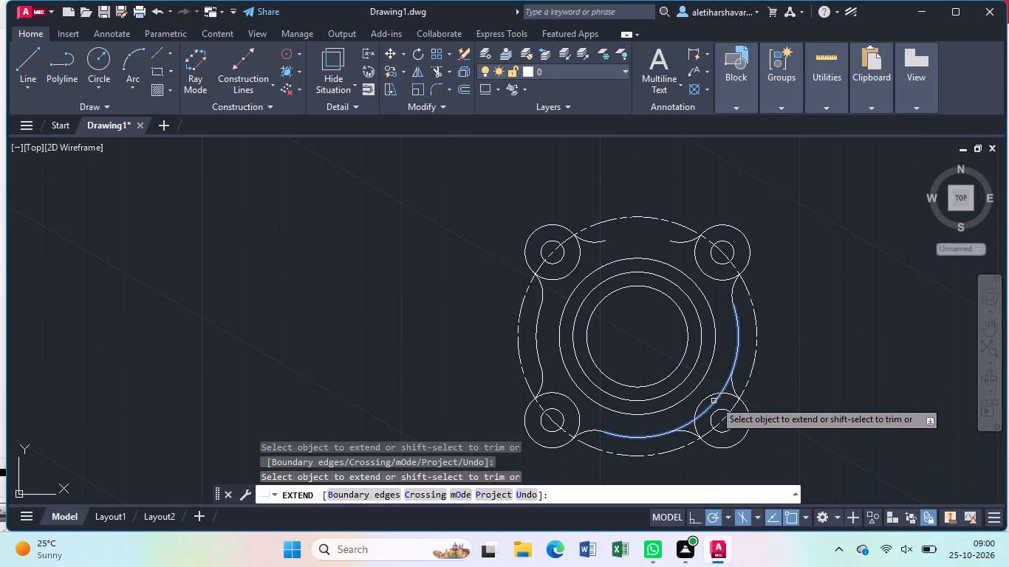
pyautogui.click(717, 398)
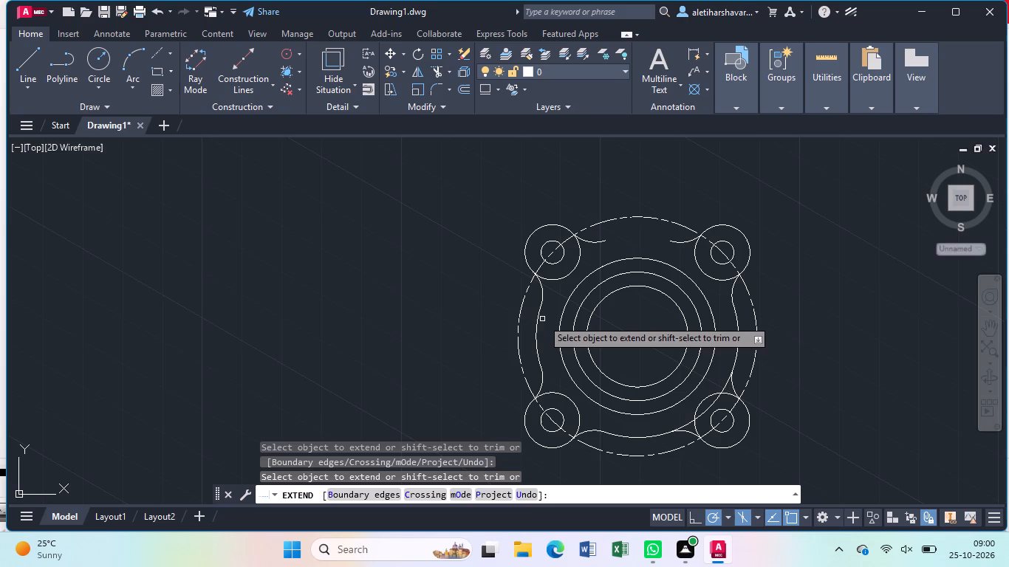
pyautogui.click(535, 323)
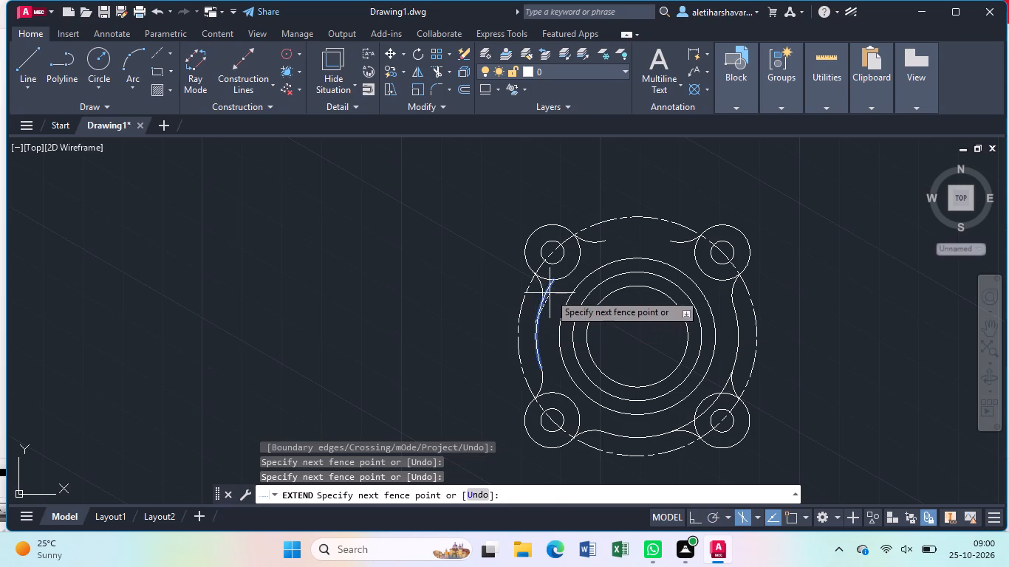
pyautogui.click(549, 286)
pyautogui.click(549, 286)
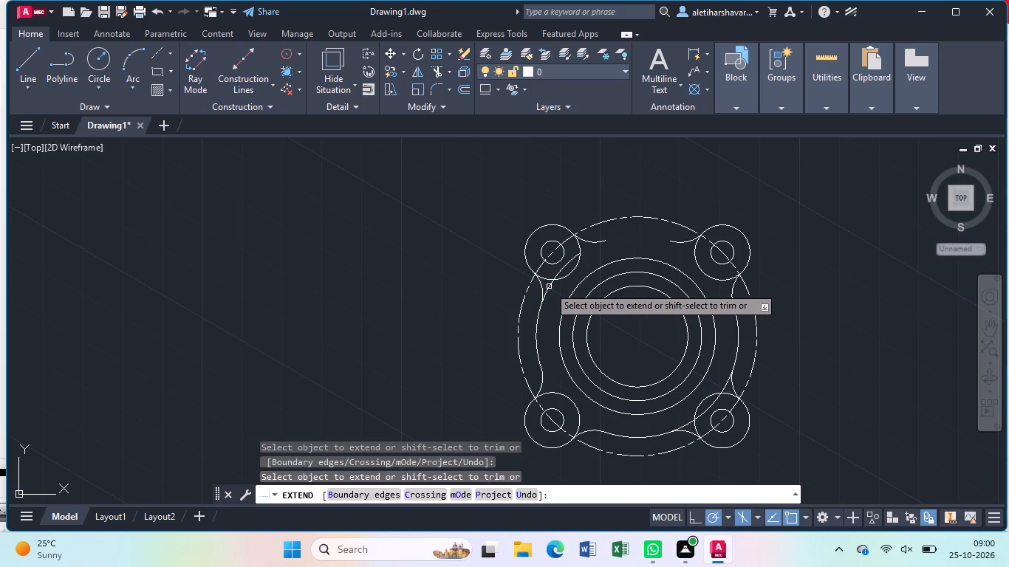
pyautogui.click(549, 286)
pyautogui.click(549, 286)
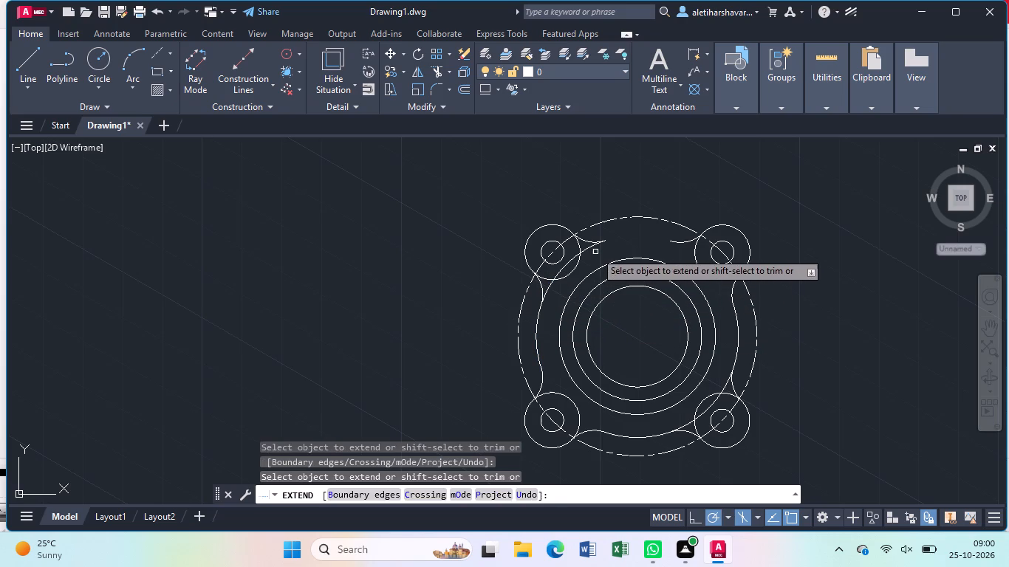
pyautogui.click(590, 250)
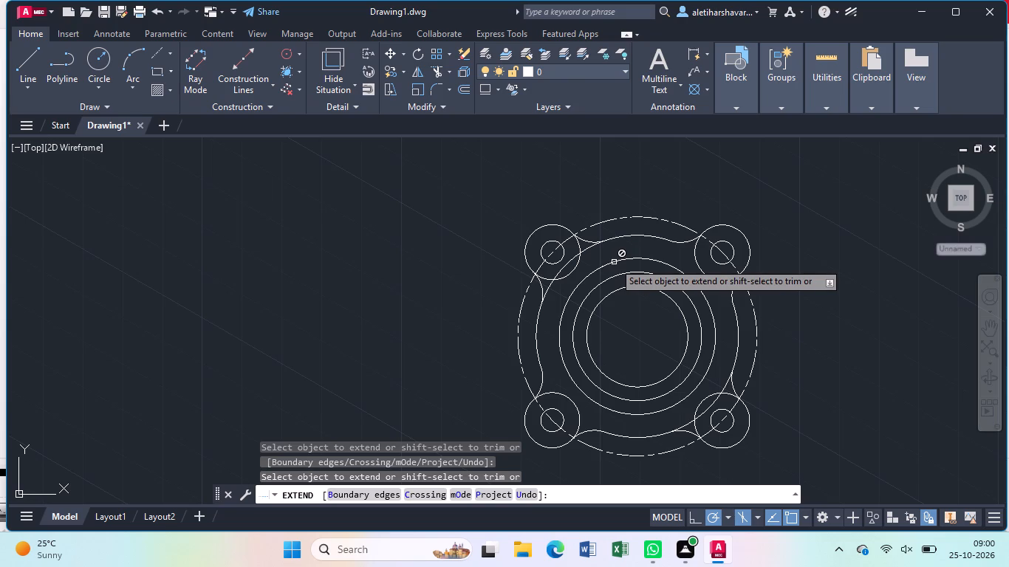
# Trim the outer solid circle's leftover pieces beside the fillets and inside the upper-left and lower-right boss circles.
pyautogui.keyDown('shift'); pyautogui.click(587, 251); pyautogui.keyUp('shift')
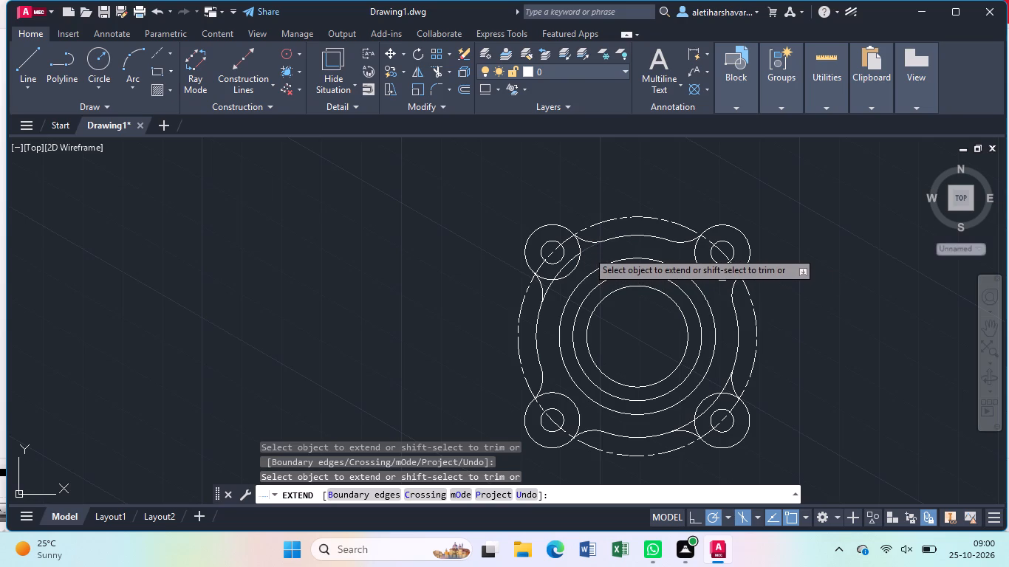
pyautogui.keyDown('shift'); pyautogui.click(574, 258); pyautogui.keyUp('shift')
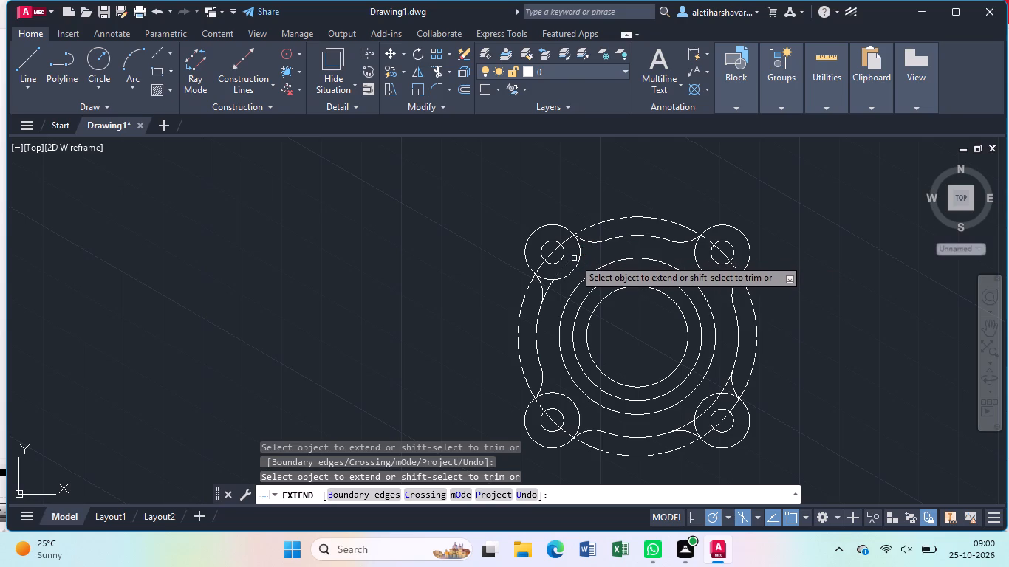
pyautogui.keyDown('shift'); pyautogui.click(551, 288); pyautogui.keyUp('shift')
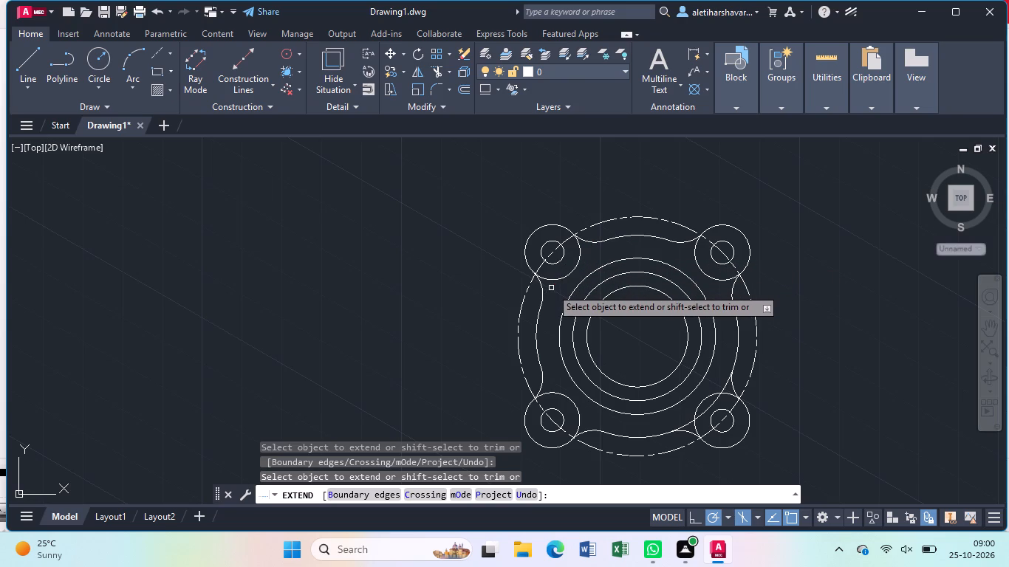
pyautogui.keyDown('shift'); pyautogui.click(725, 387); pyautogui.keyUp('shift')
pyautogui.keyDown('shift'); pyautogui.click(713, 403); pyautogui.keyUp('shift')
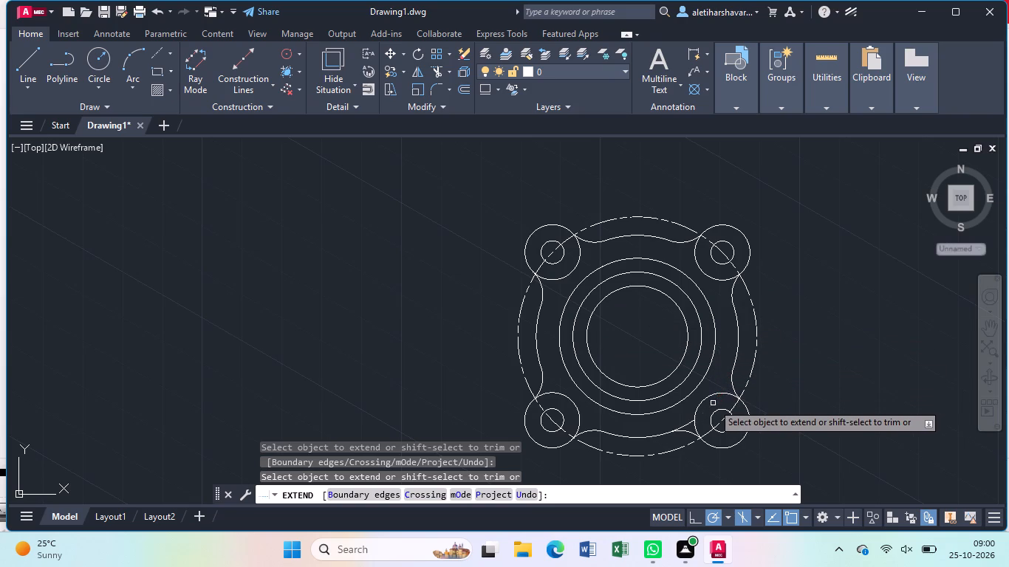
pyautogui.keyDown('shift'); pyautogui.click(691, 421); pyautogui.keyUp('shift')
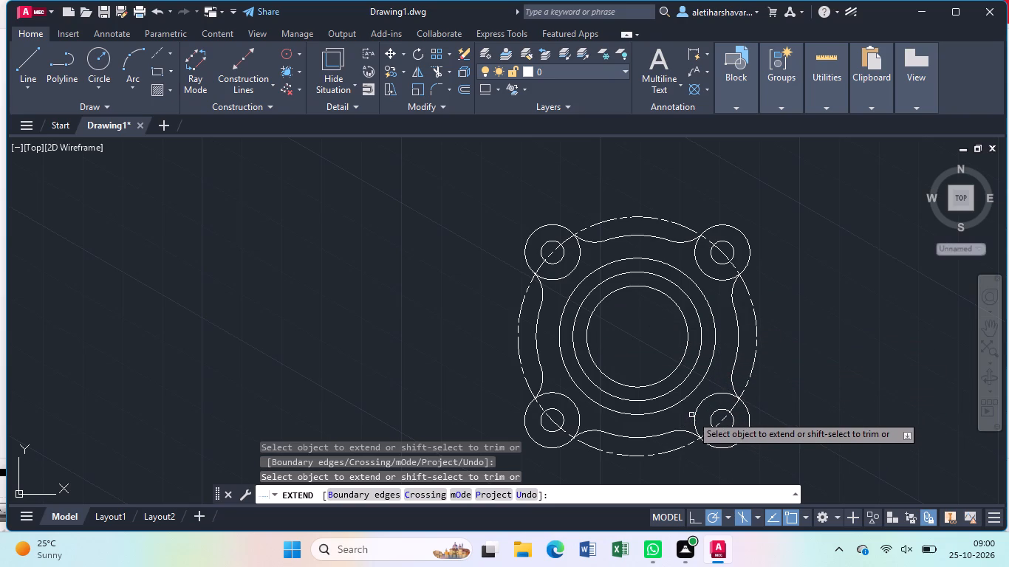
# Trim the inward-facing arcs of all four boss circles between their fillets, opening each boss into the flange body.
pyautogui.keyDown('shift'); pyautogui.click(695, 411); pyautogui.keyUp('shift')
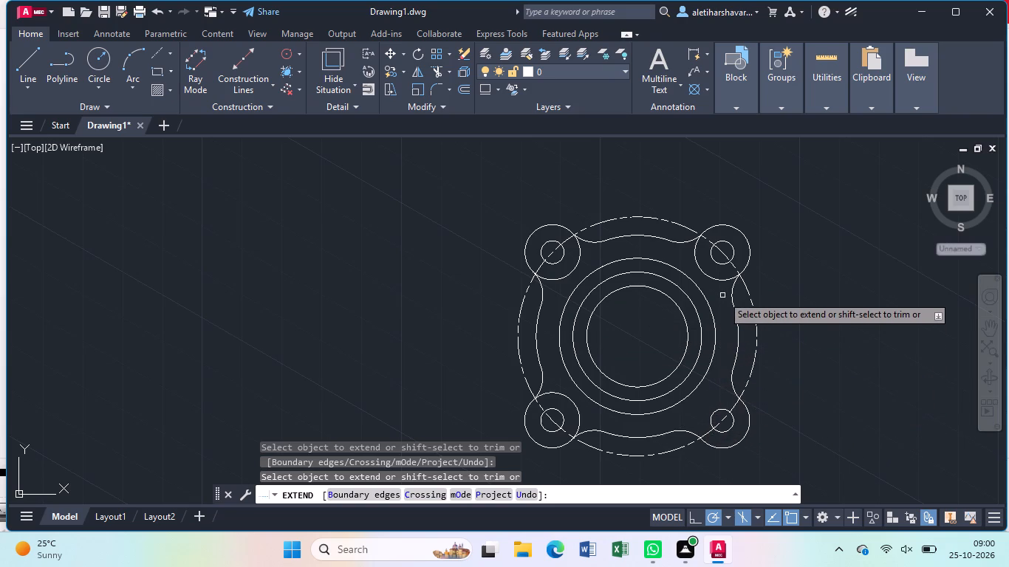
pyautogui.keyDown('shift'); pyautogui.click(721, 281); pyautogui.keyUp('shift')
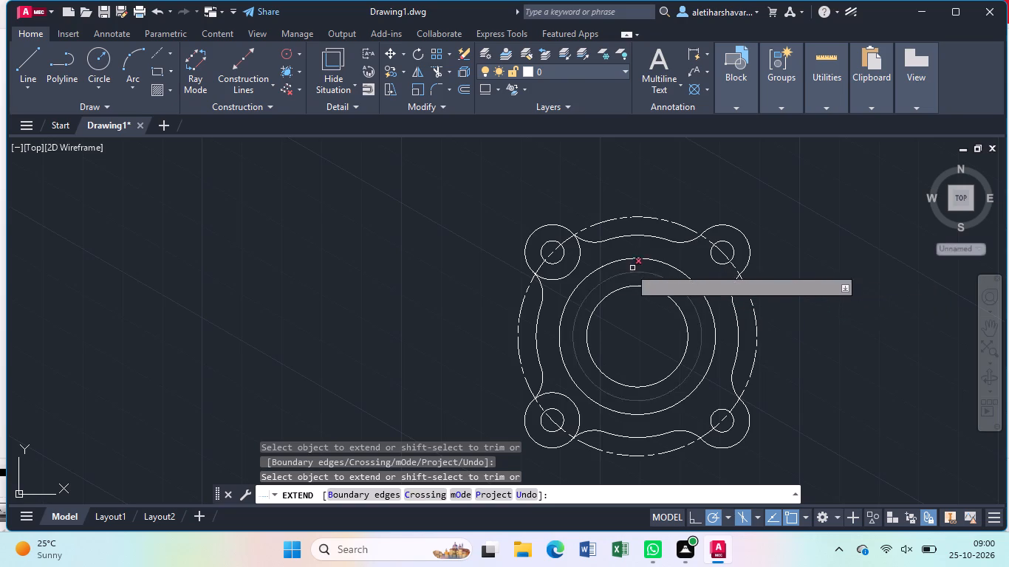
pyautogui.keyDown('shift'); pyautogui.click(577, 266); pyautogui.keyUp('shift')
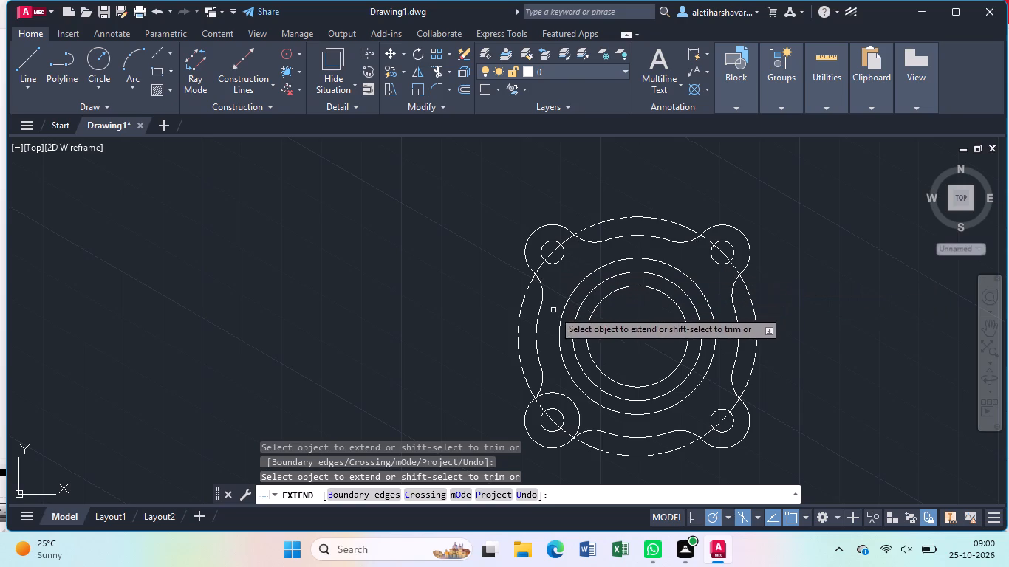
pyautogui.keyDown('shift'); pyautogui.click(558, 396); pyautogui.keyUp('shift')
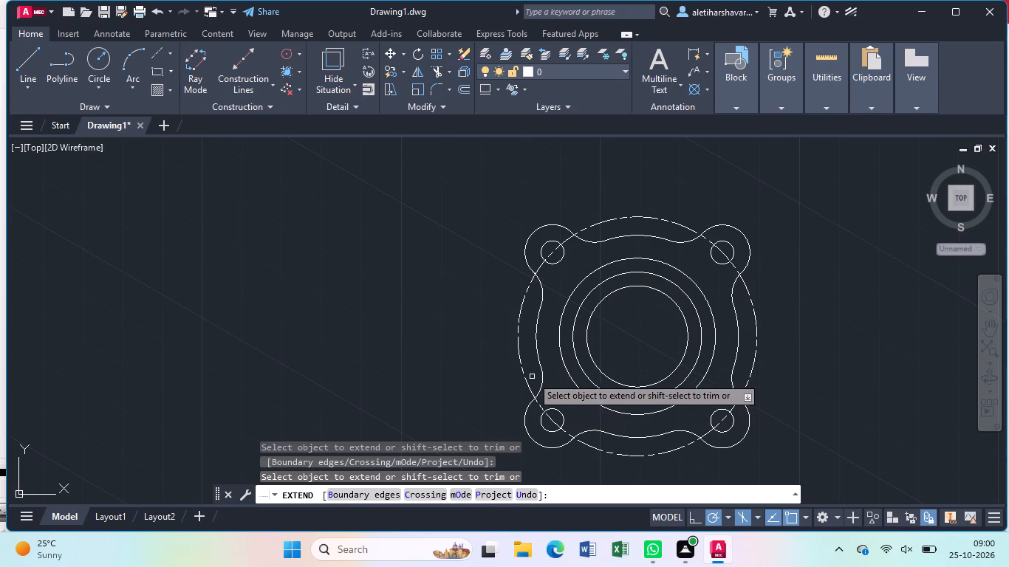
# Trim away the four arcs of the dashed bolt circle lying outside the flange profile between the bosses.
pyautogui.keyDown('shift'); pyautogui.click(525, 371); pyautogui.keyUp('shift')
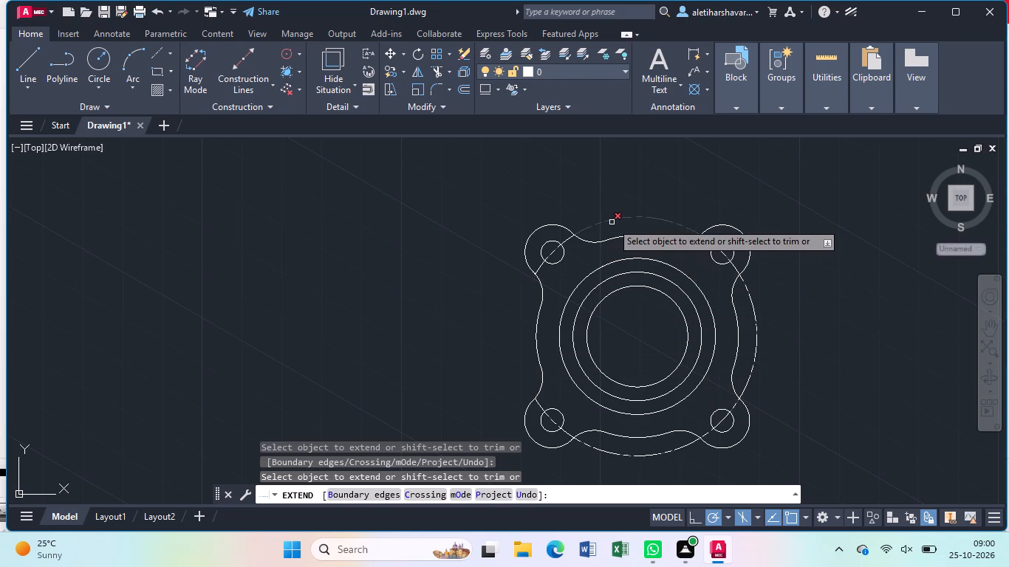
pyautogui.keyDown('shift'); pyautogui.click(612, 222); pyautogui.keyUp('shift')
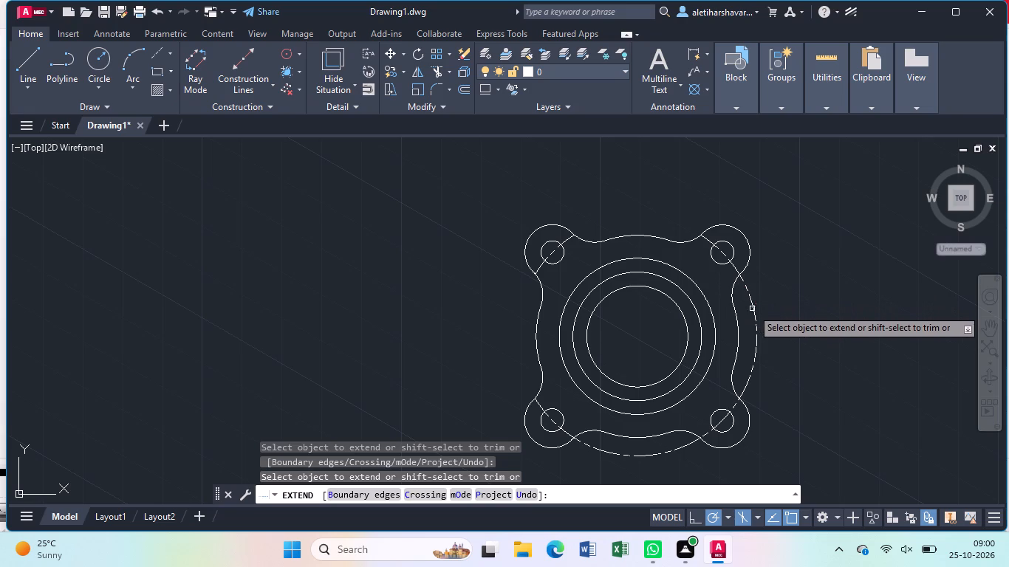
pyautogui.keyDown('shift'); pyautogui.click(754, 312); pyautogui.keyUp('shift')
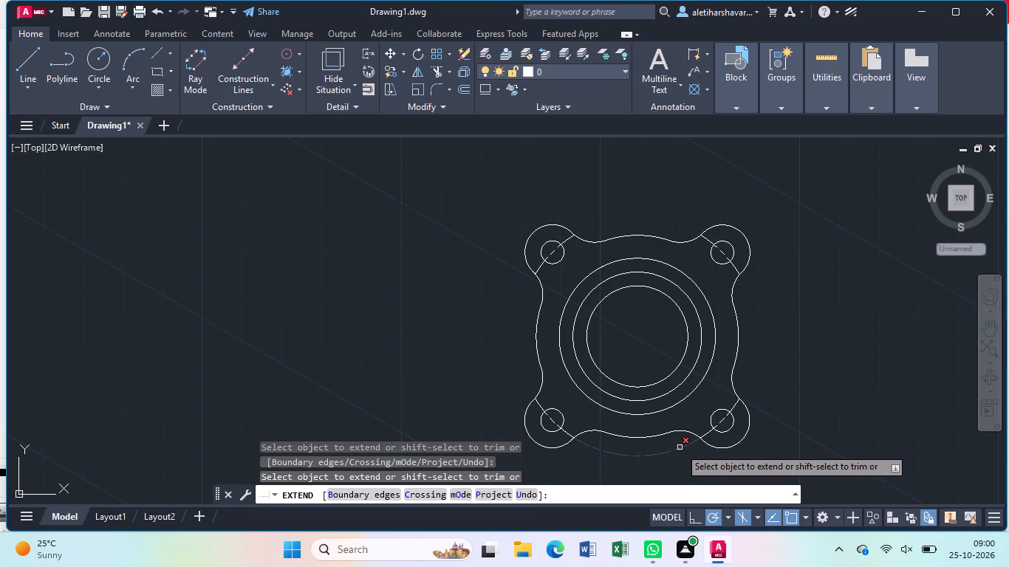
pyautogui.keyDown('shift'); pyautogui.click(680, 447); pyautogui.keyUp('shift')
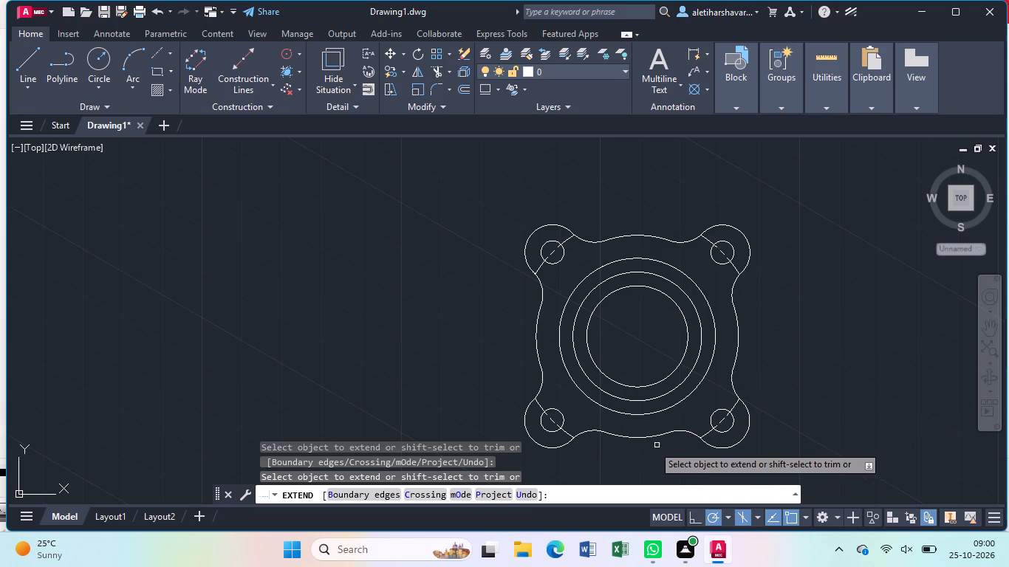
# Trim away the remaining dashed bolt-circle pieces inside the four bosses and across their holes.
pyautogui.keyDown('shift'); pyautogui.click(569, 436); pyautogui.keyUp('shift')
pyautogui.keyDown('shift'); pyautogui.click(540, 407); pyautogui.keyUp('shift')
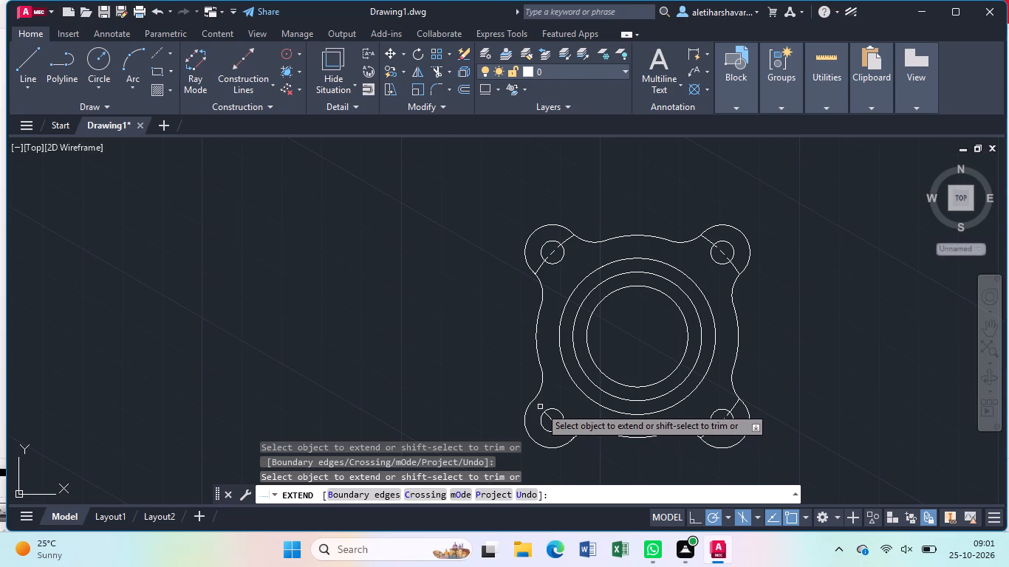
pyautogui.keyDown('shift'); pyautogui.click(550, 416); pyautogui.keyUp('shift')
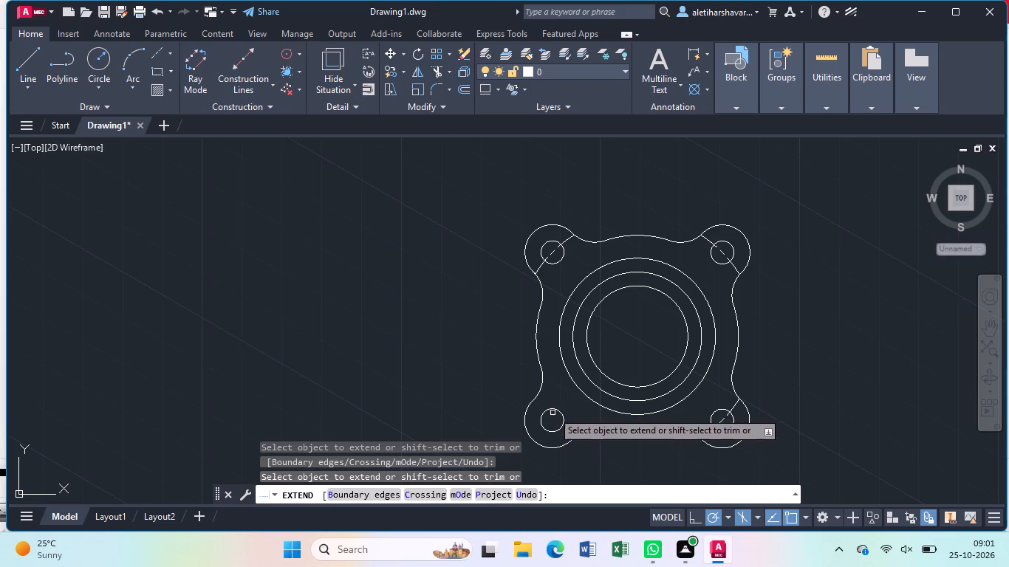
pyautogui.keyDown('shift'); pyautogui.click(540, 267); pyautogui.keyUp('shift')
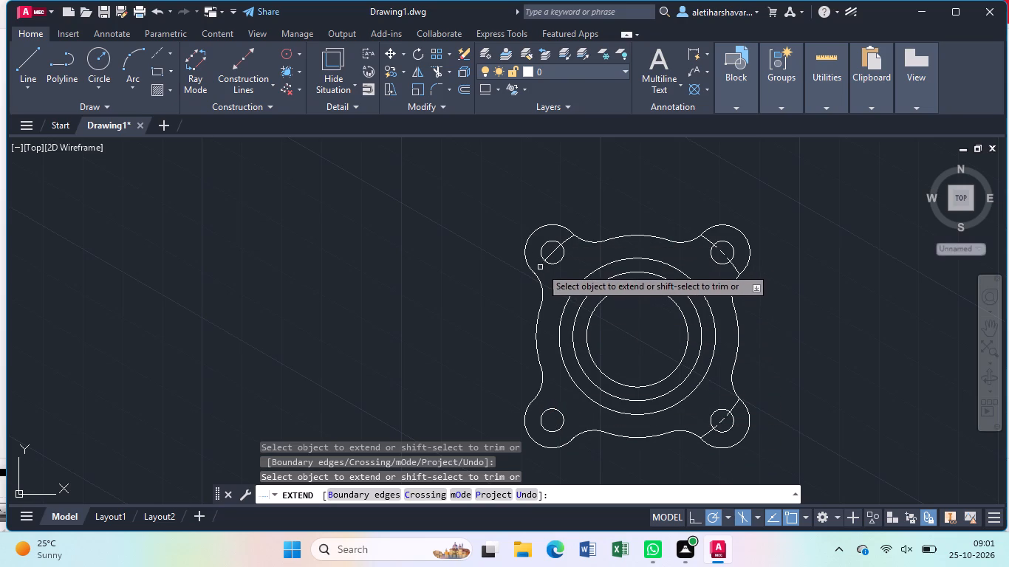
pyautogui.keyDown('shift'); pyautogui.click(548, 255); pyautogui.keyUp('shift')
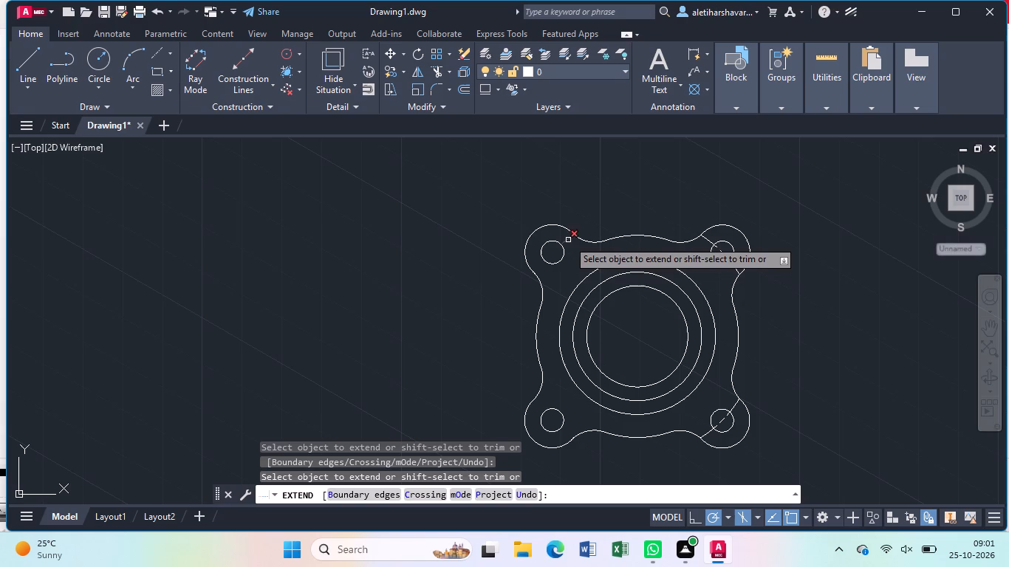
pyautogui.keyDown('shift'); pyautogui.click(568, 240); pyautogui.keyUp('shift')
pyautogui.keyDown('shift'); pyautogui.click(706, 237); pyautogui.keyUp('shift')
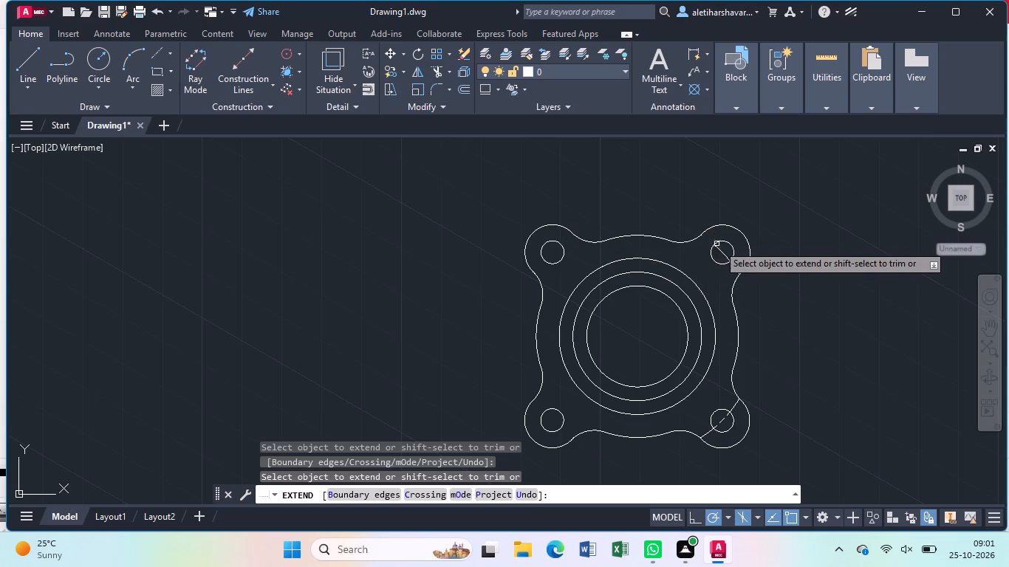
pyautogui.keyDown('shift'); pyautogui.click(722, 251); pyautogui.keyUp('shift')
pyautogui.keyDown('shift'); pyautogui.click(733, 267); pyautogui.keyUp('shift')
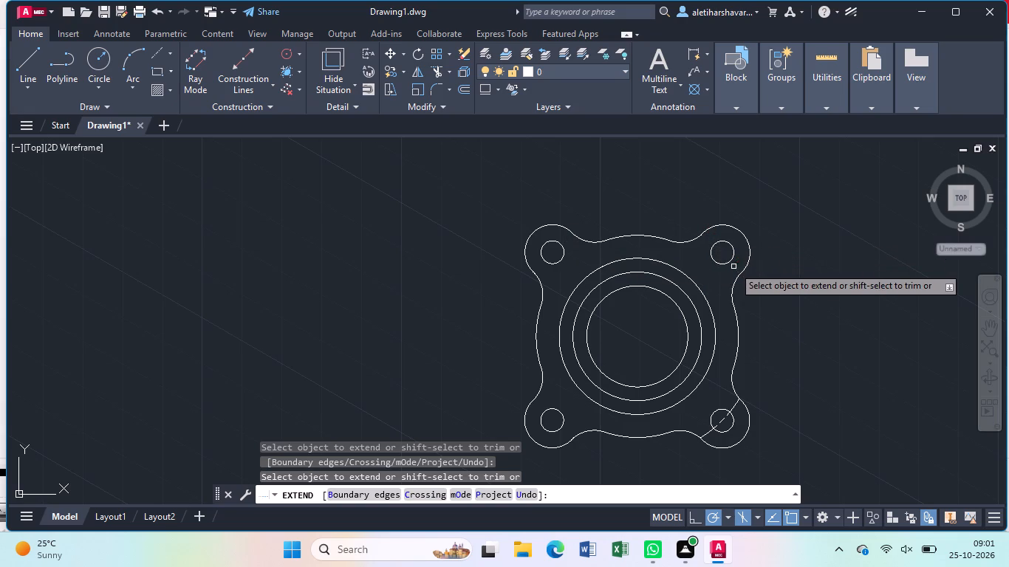
pyautogui.keyDown('shift'); pyautogui.click(733, 405); pyautogui.keyUp('shift')
pyautogui.keyDown('shift'); pyautogui.click(726, 419); pyautogui.keyUp('shift')
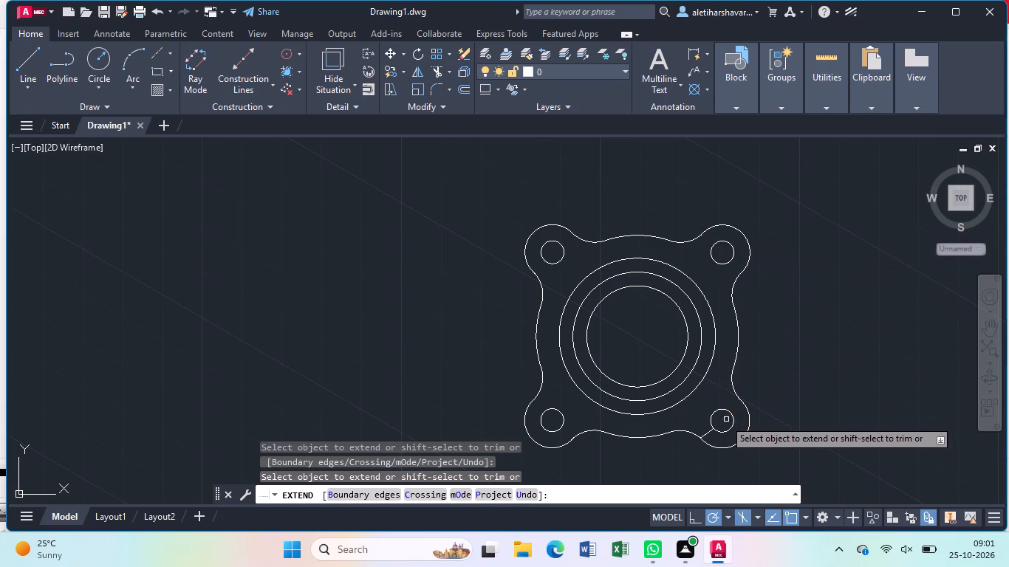
pyautogui.keyDown('shift'); pyautogui.click(709, 433); pyautogui.keyUp('shift')
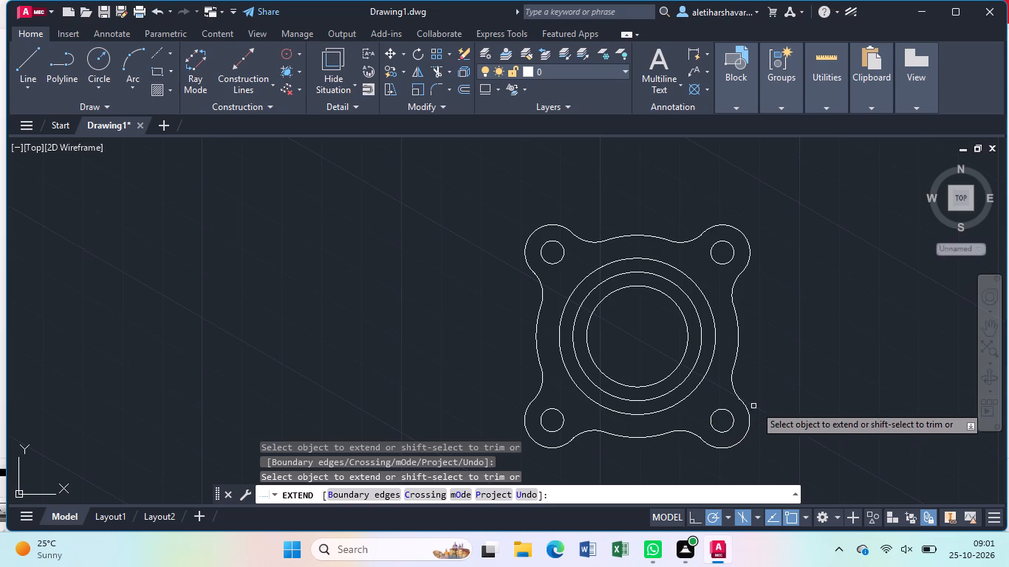
pyautogui.click(702, 436)
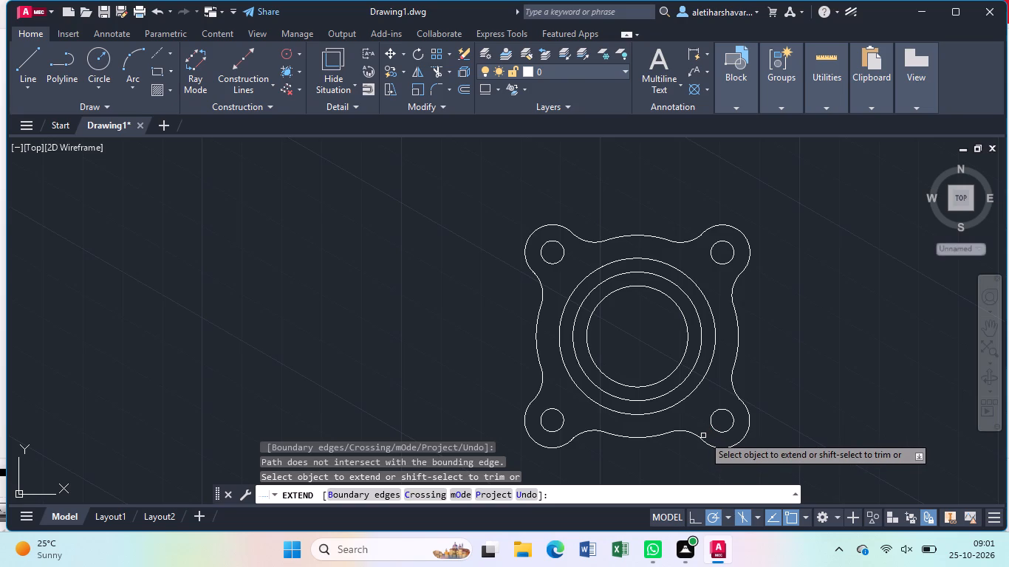
pyautogui.keyDown('shift'); pyautogui.click(702, 436); pyautogui.keyUp('shift')
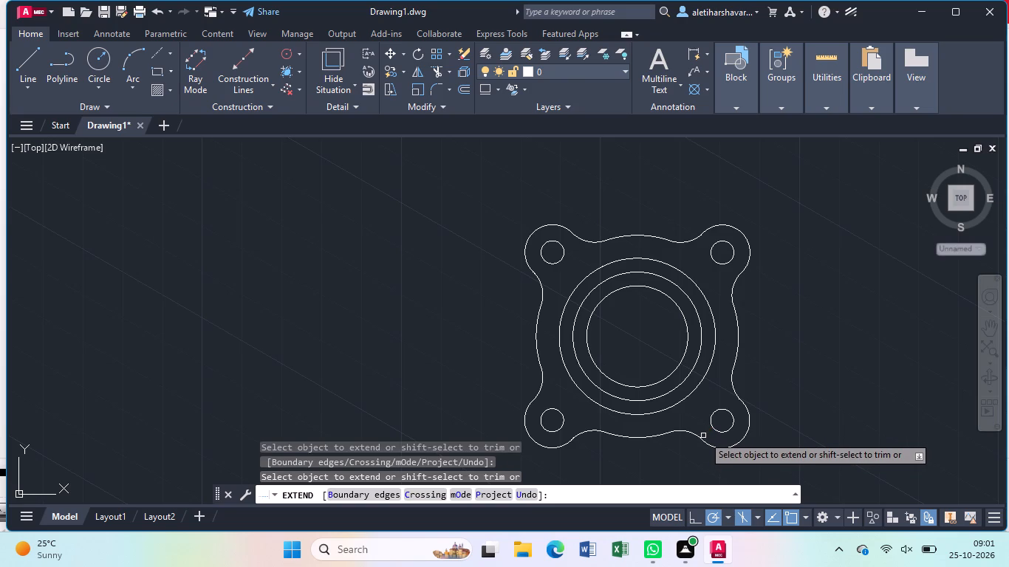
pyautogui.press('Escape')
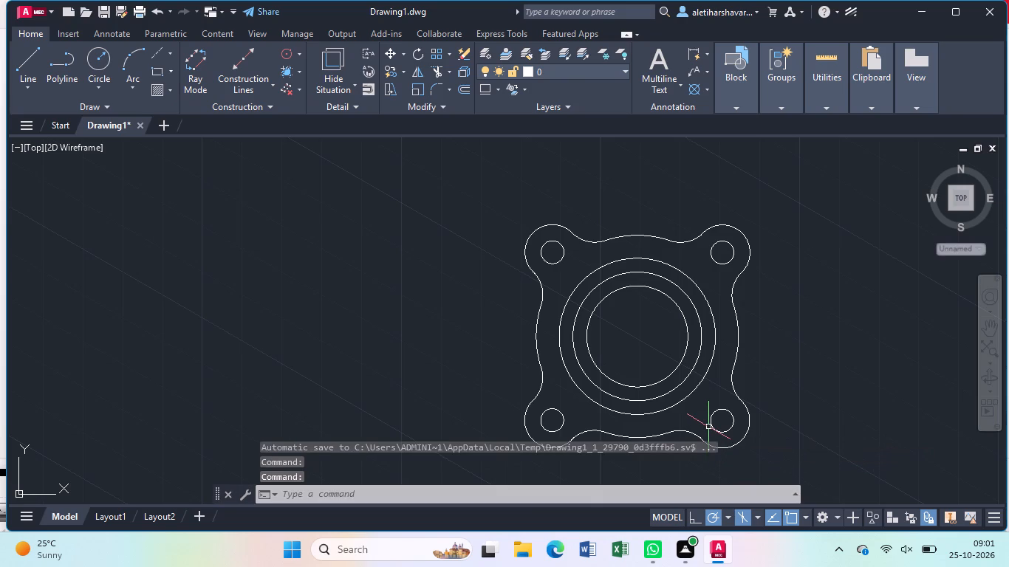
# Join the whole flange drawing's connected arcs so the outer contour is one continuous profile.
pyautogui.scroll(-1, 708, 426)
pyautogui.moveTo(692, 394); pyautogui.dragTo(663, 298, button='middle')
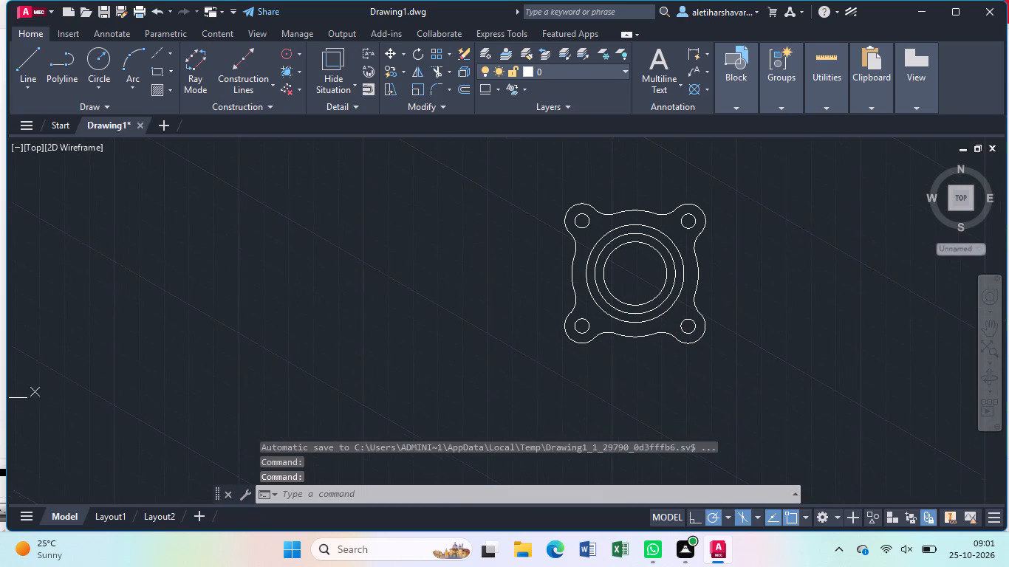
pyautogui.scroll(1, 662, 272)
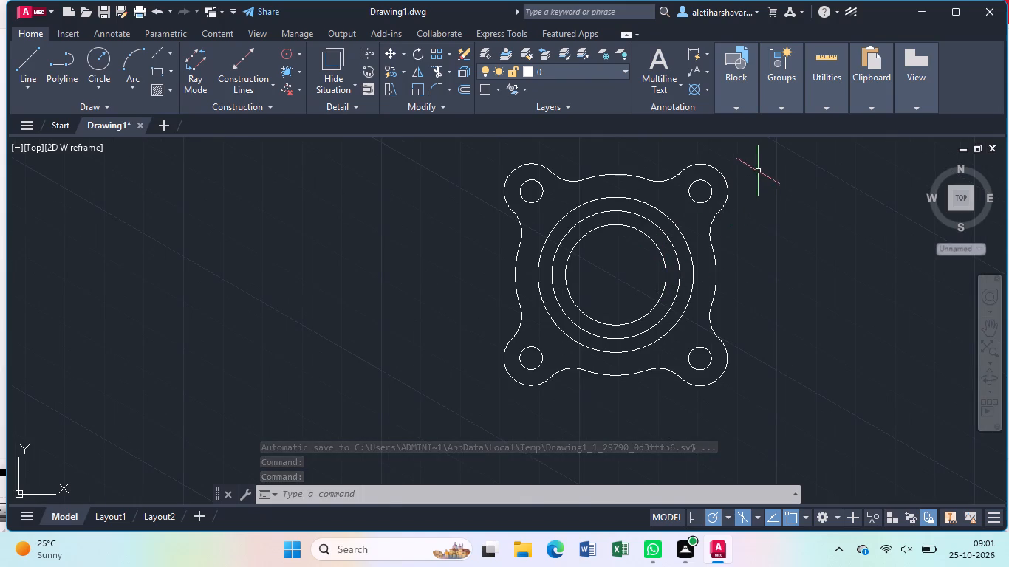
pyautogui.click(763, 167)
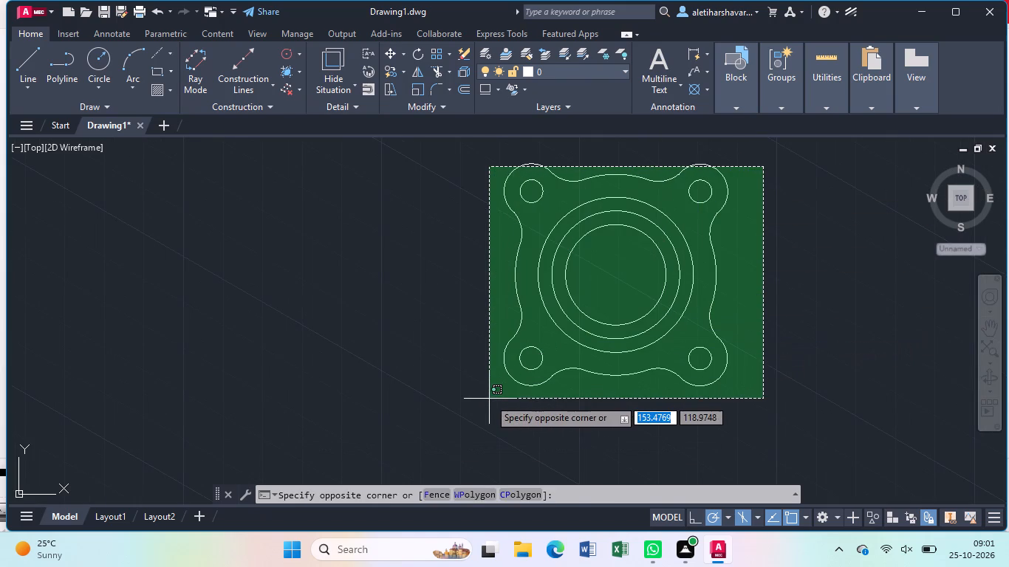
pyautogui.click(490, 397)
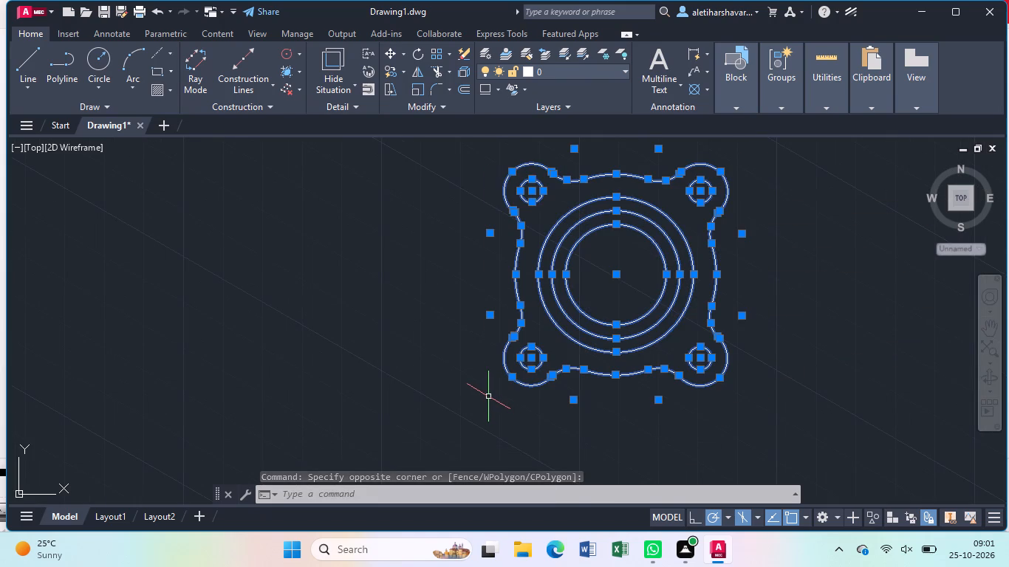
pyautogui.press('j')
pyautogui.press('Return')
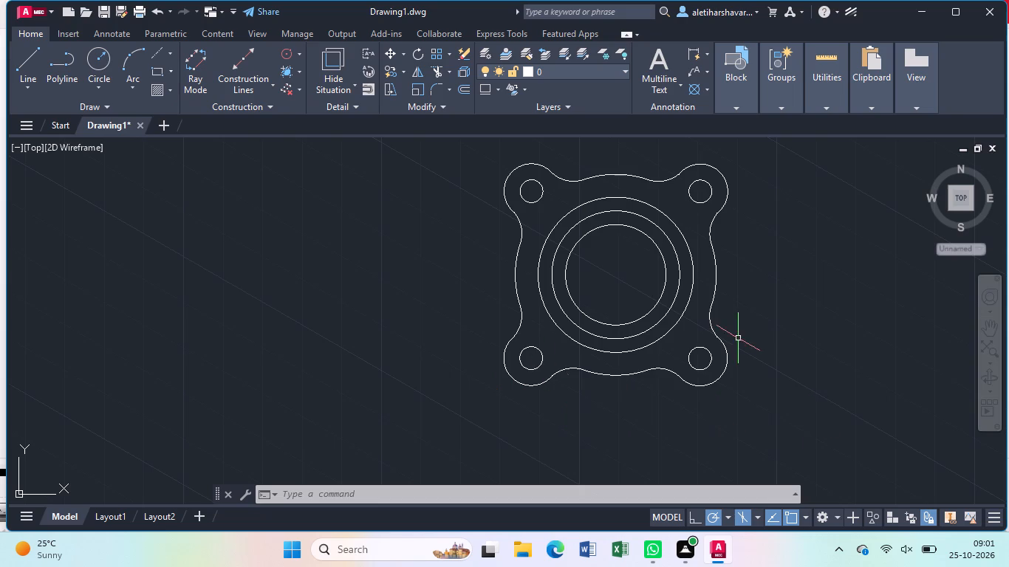
# Switch the workspace from Mechanical to 3D Modeling.
pyautogui.click(991, 379)
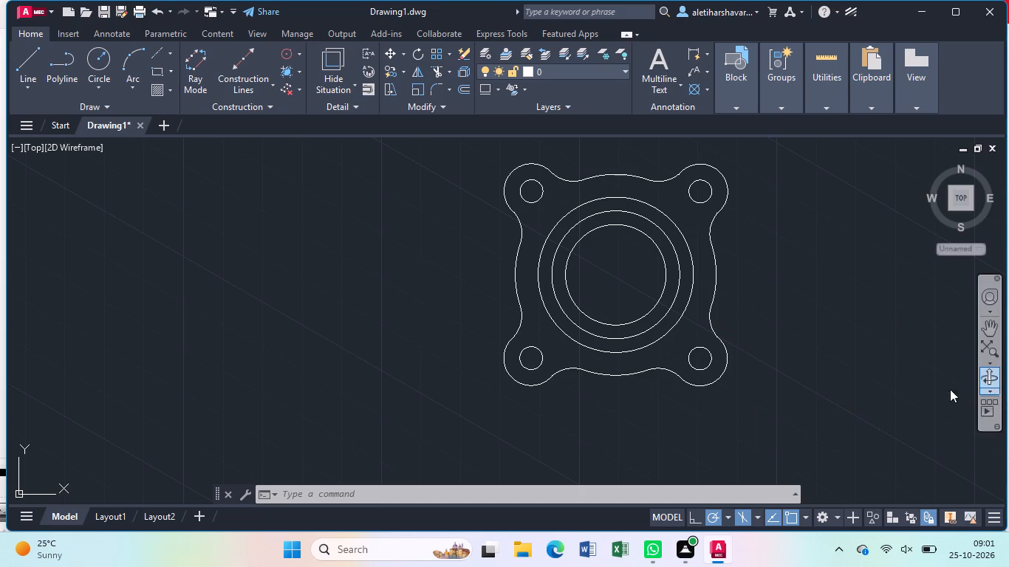
pyautogui.moveTo(721, 424); pyautogui.dragTo(761, 327)
pyautogui.press('Escape')
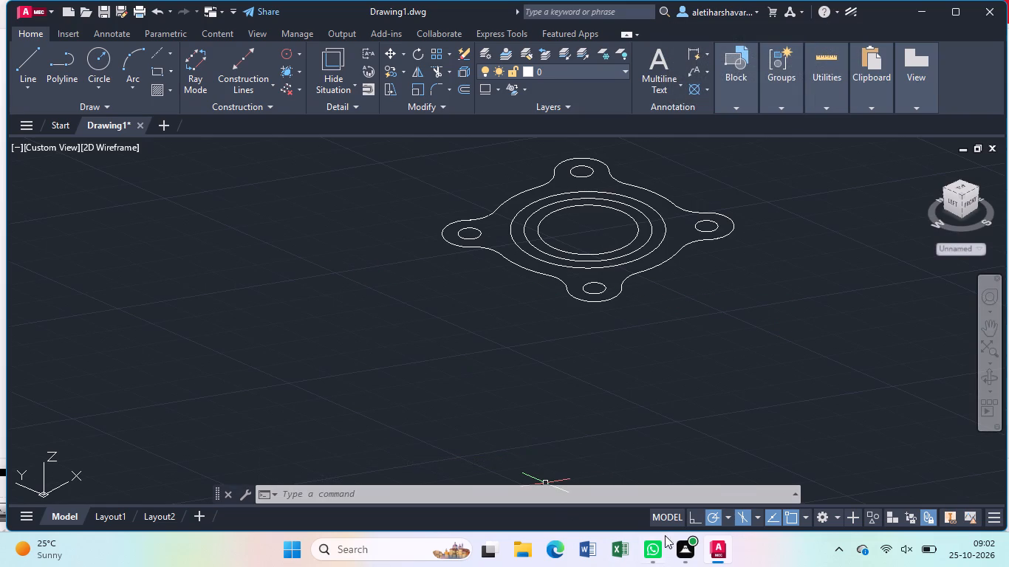
pyautogui.click(839, 516)
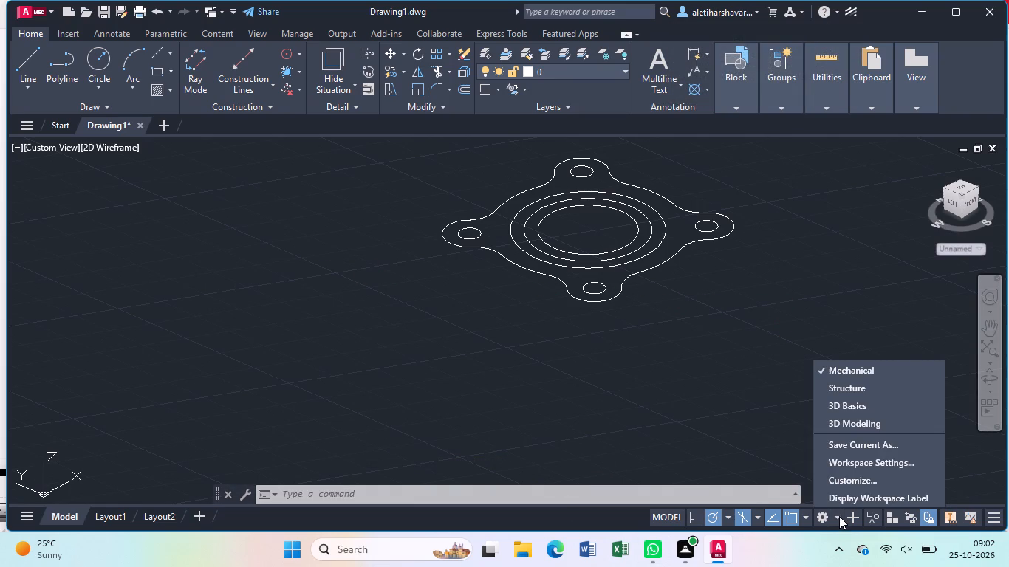
pyautogui.click(861, 425)
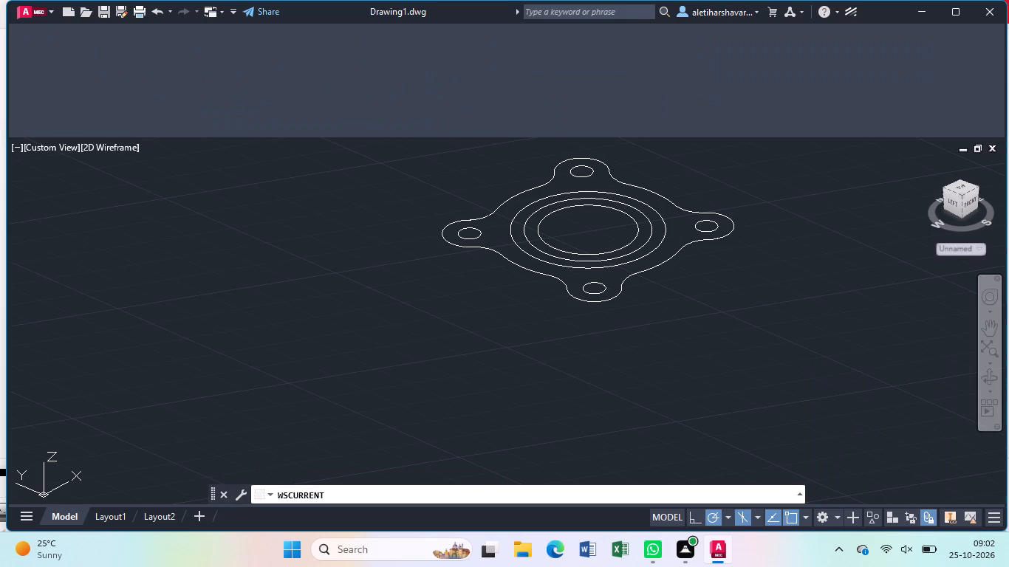
# Presspull the flange area between the outer profile and the largest concentric circle, excluding the boss holes, to a height of 3.
pyautogui.moveTo(726, 311); pyautogui.dragTo(722, 382, button='middle')
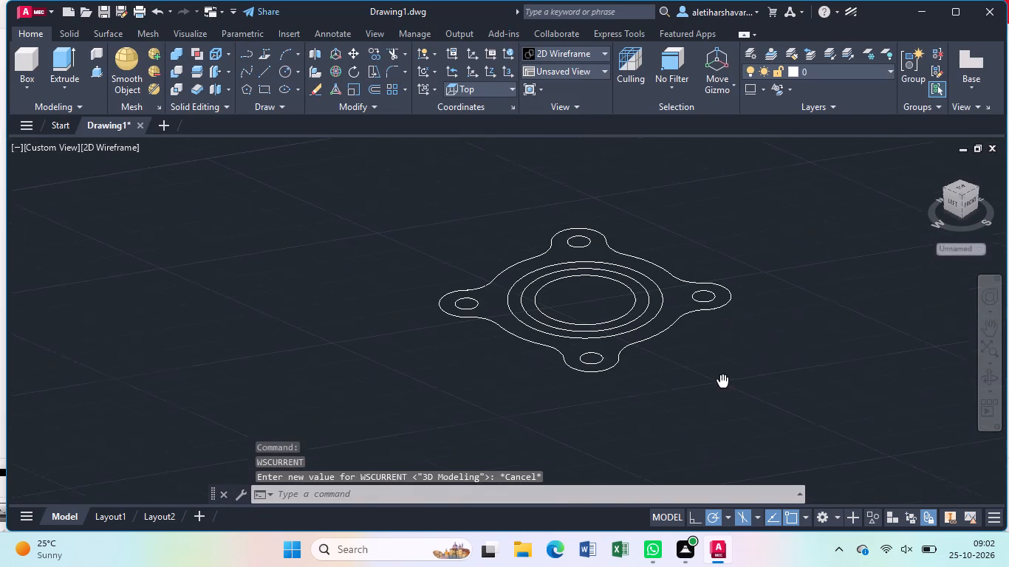
pyautogui.moveTo(722, 382); pyautogui.dragTo(717, 412, button='middle')
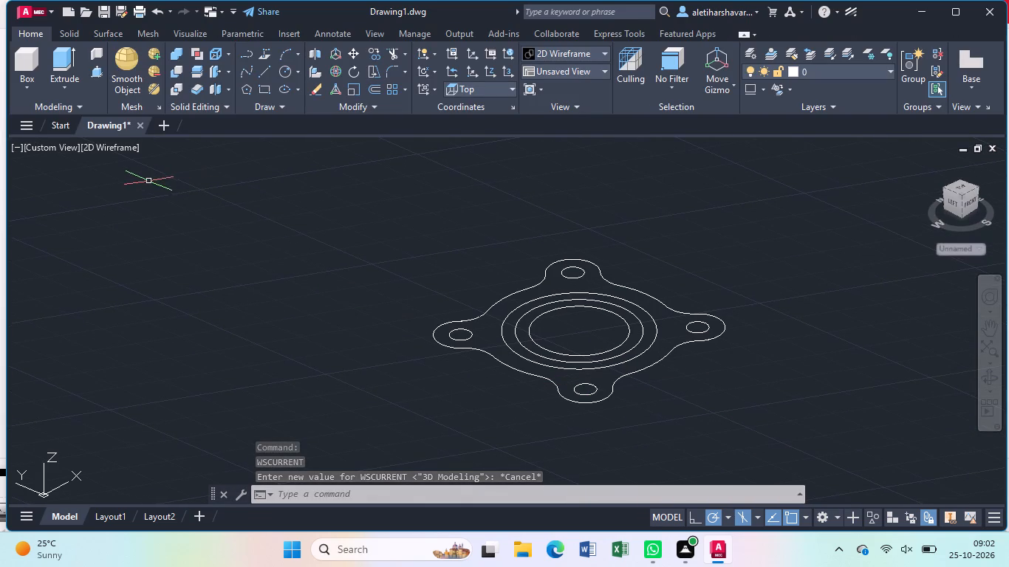
pyautogui.click(94, 74)
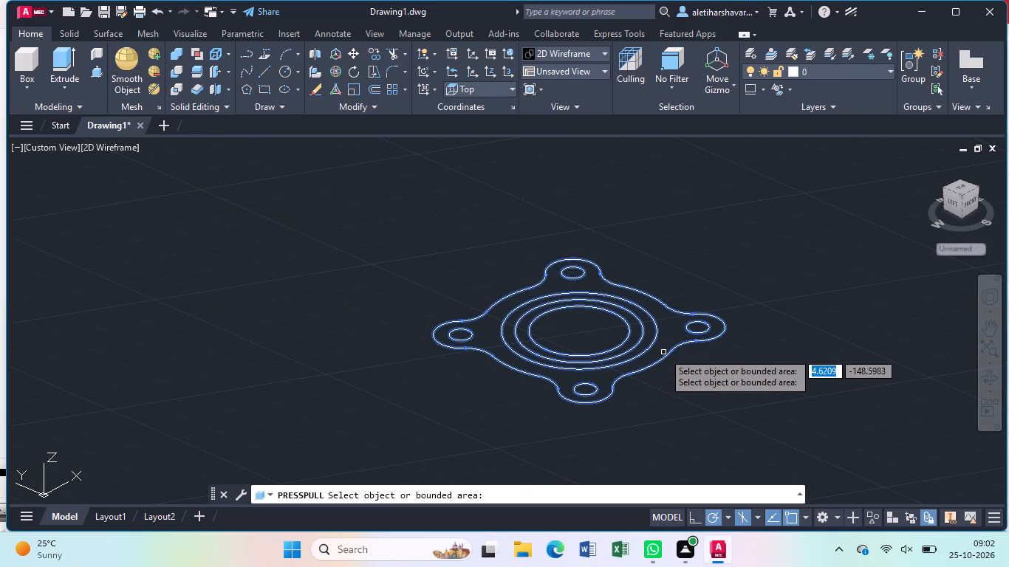
pyautogui.click(663, 352)
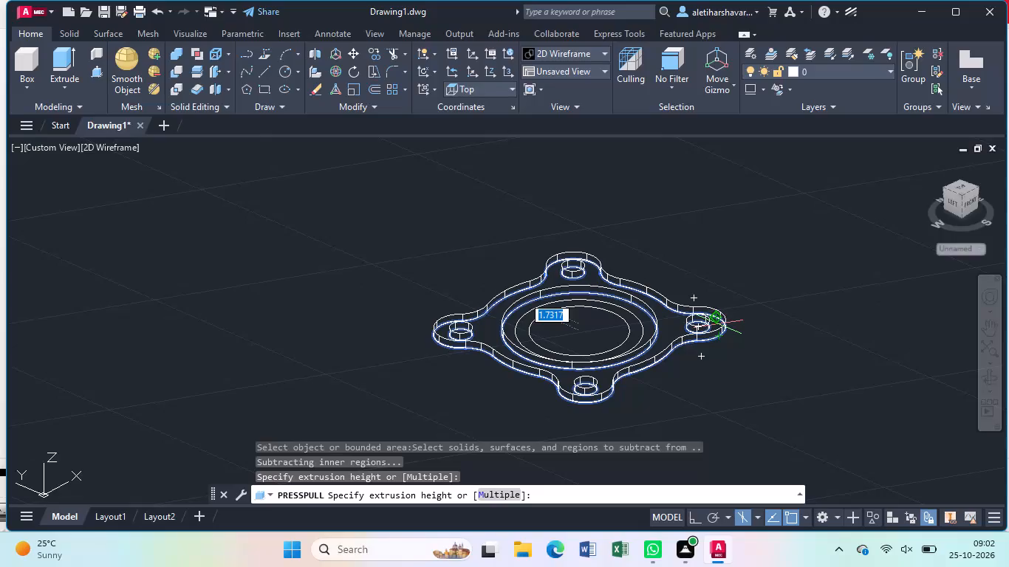
pyautogui.press('3')
pyautogui.press('Return')
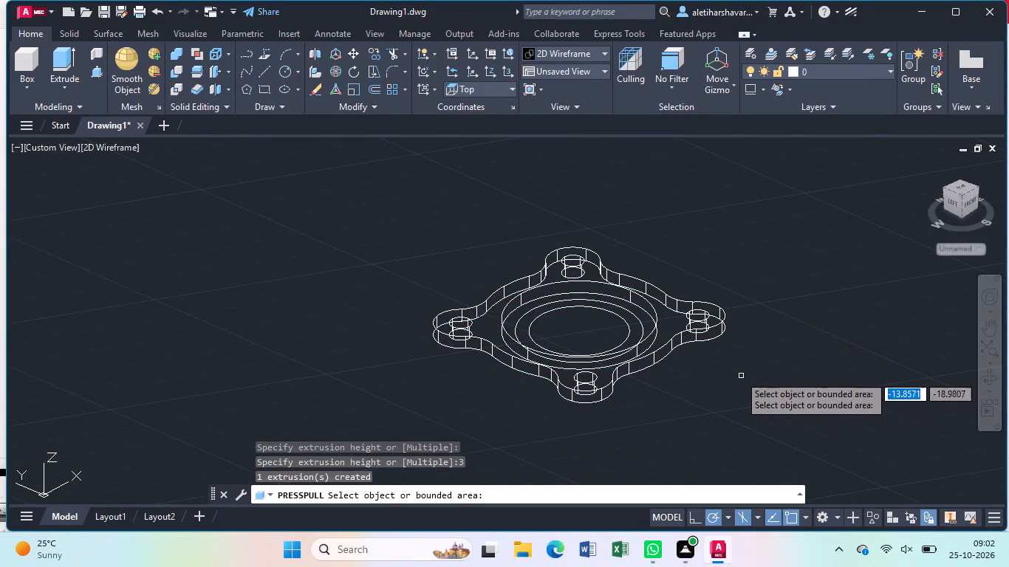
# Presspull the ring between the largest and middle concentric circles to a height of 8.5.
pyautogui.click(646, 320)
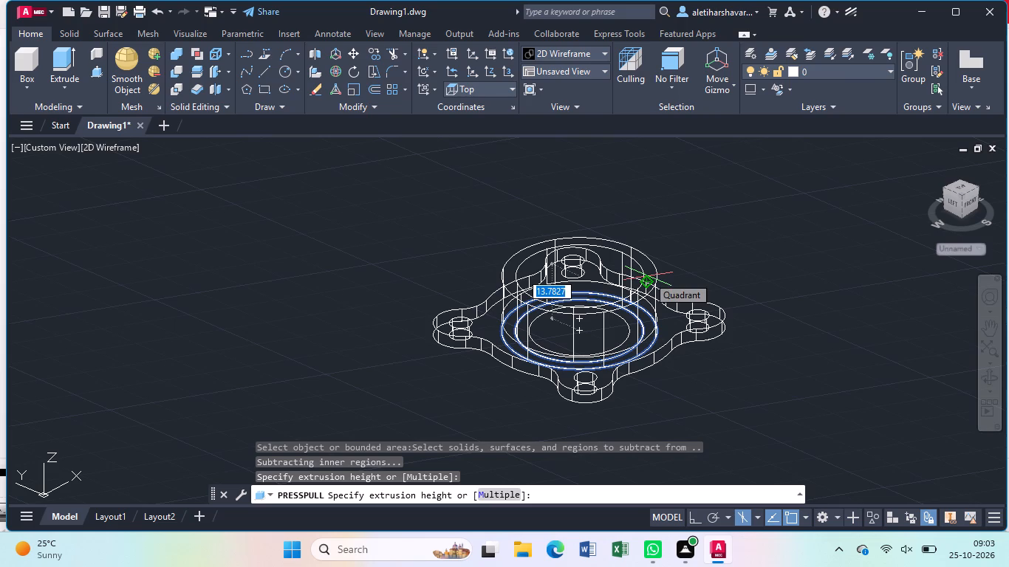
pyautogui.press('8')
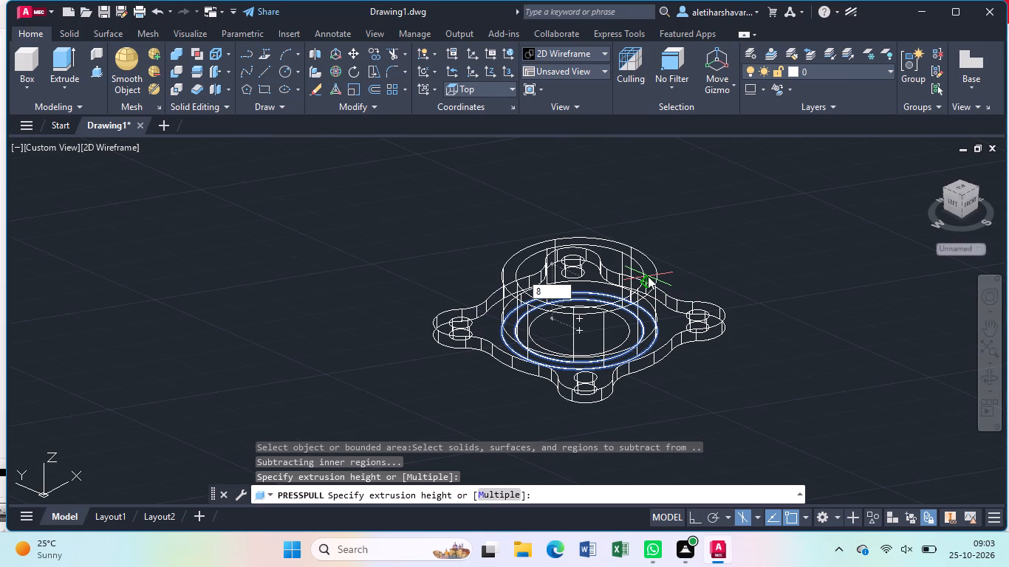
pyautogui.press('.')
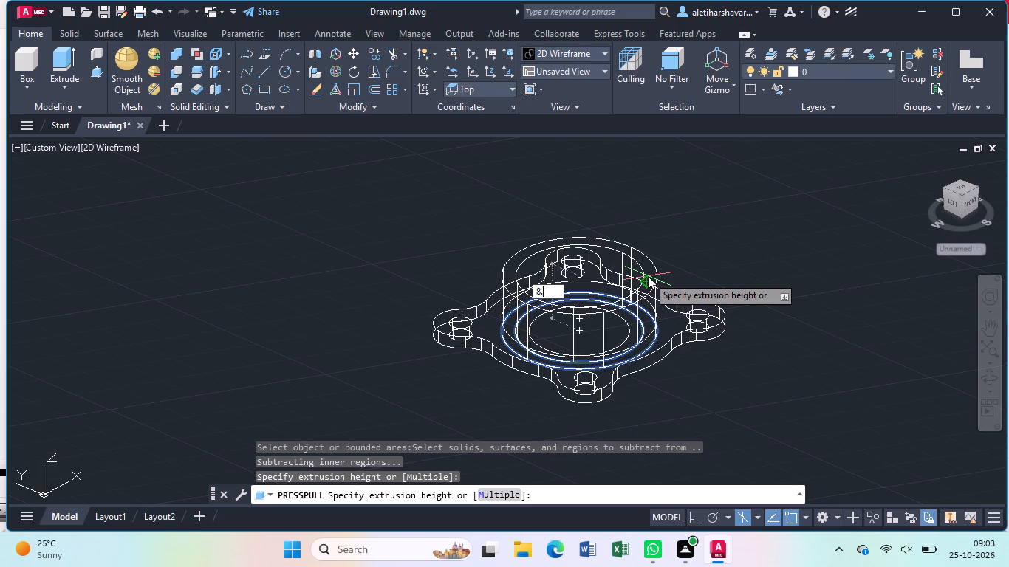
pyautogui.press('5')
pyautogui.press('Return')
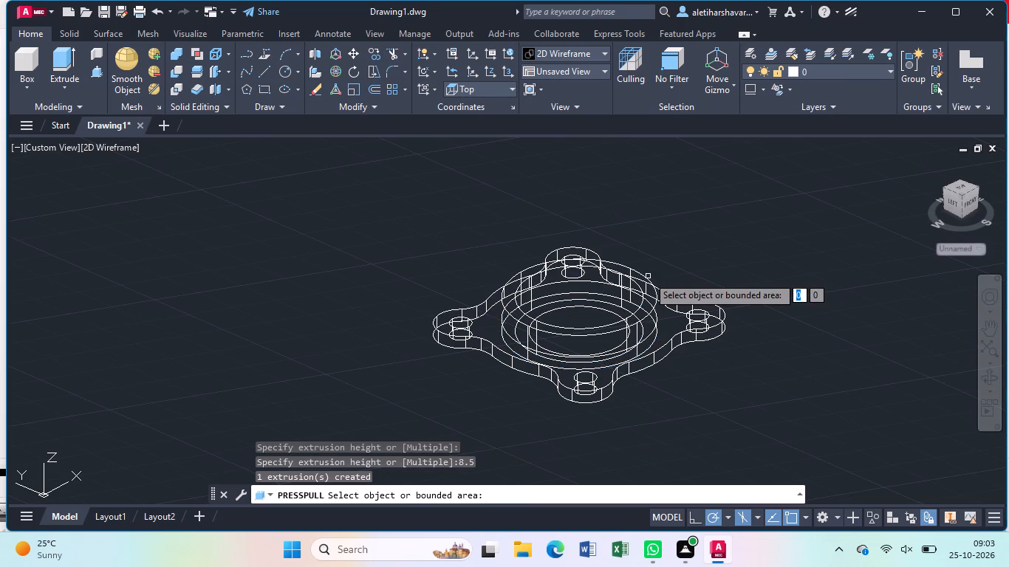
# Presspull the ring between the middle and smallest concentric circles to a height of 12.
pyautogui.click(606, 306)
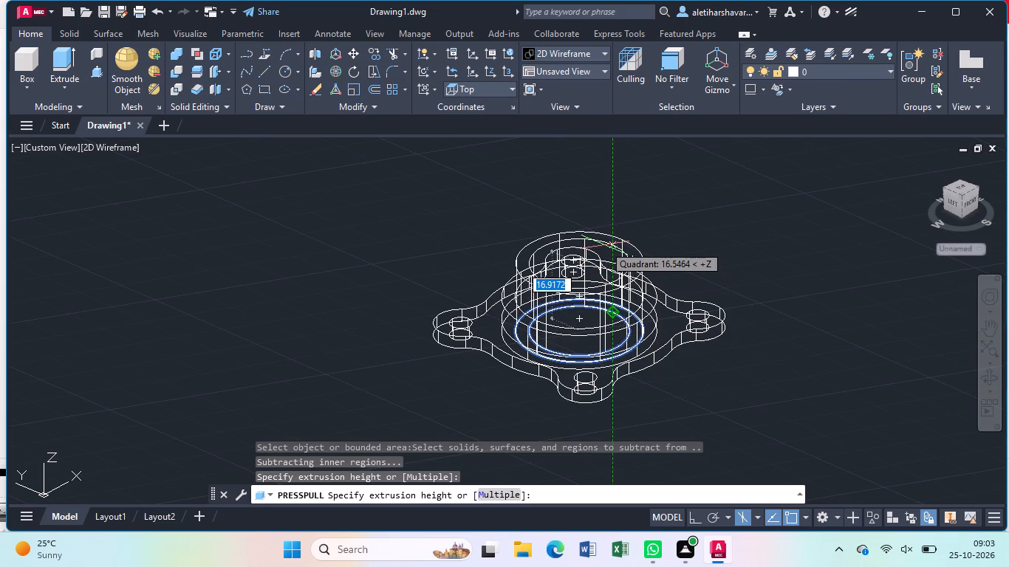
pyautogui.write('12')
pyautogui.press('Return')
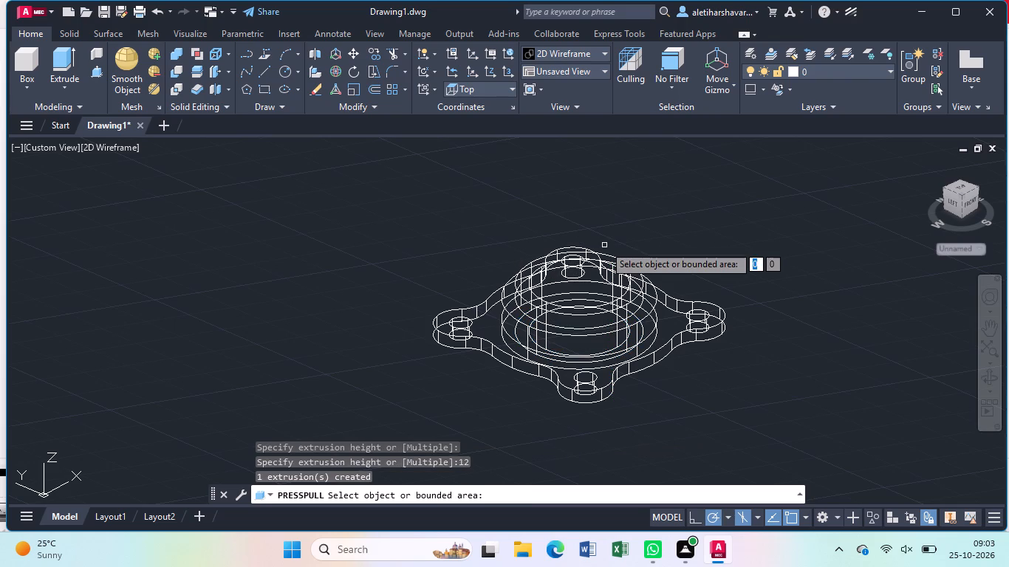
# Set the visual style of the flange model view to Shaded.
pyautogui.press('Escape')
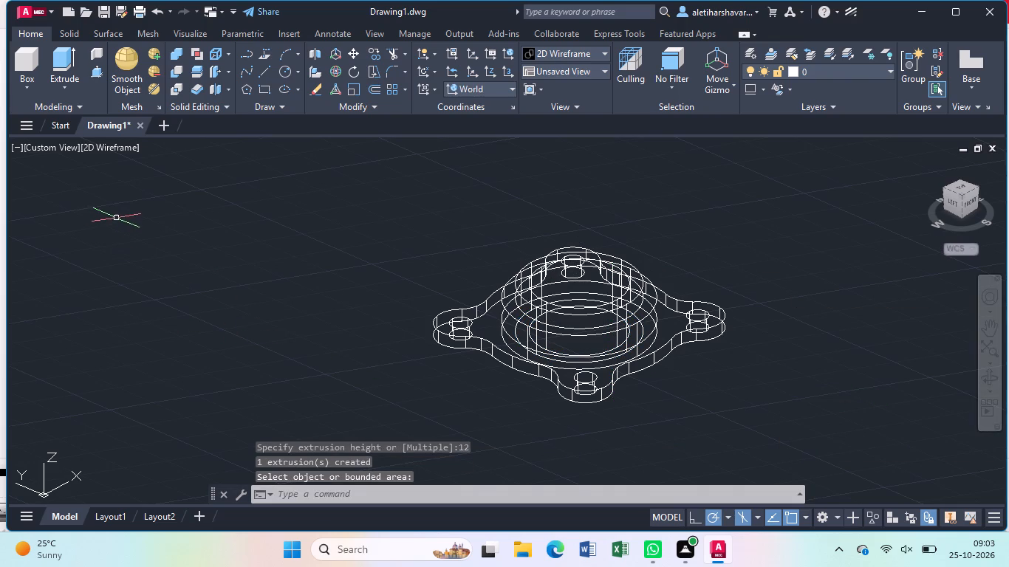
pyautogui.click(114, 145)
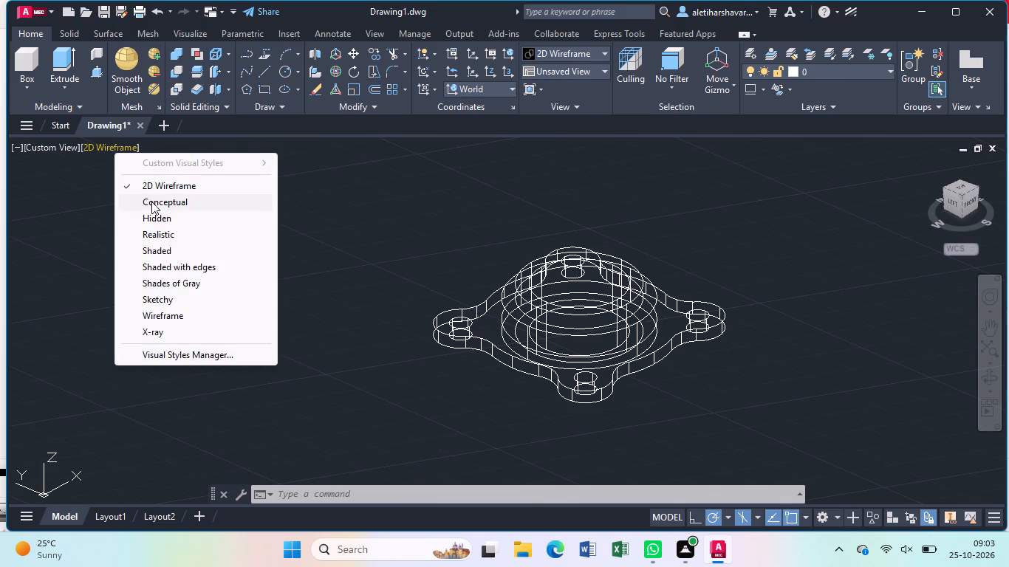
pyautogui.click(160, 253)
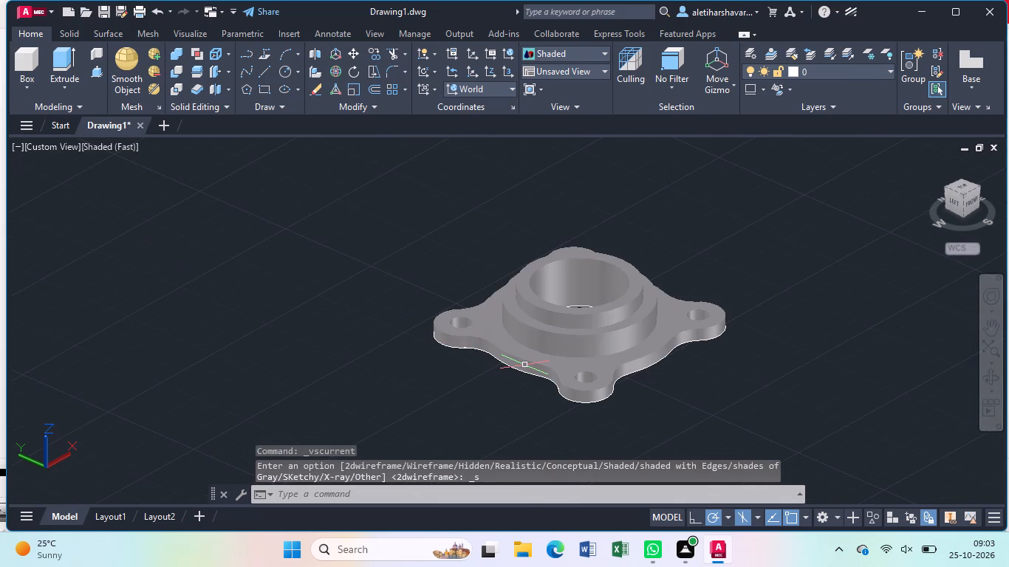
# Orbit around the shaded flange to examine its top, side and underside, finishing in an angled view from above.
pyautogui.moveTo(527, 369); pyautogui.dragTo(527, 411, button='middle')
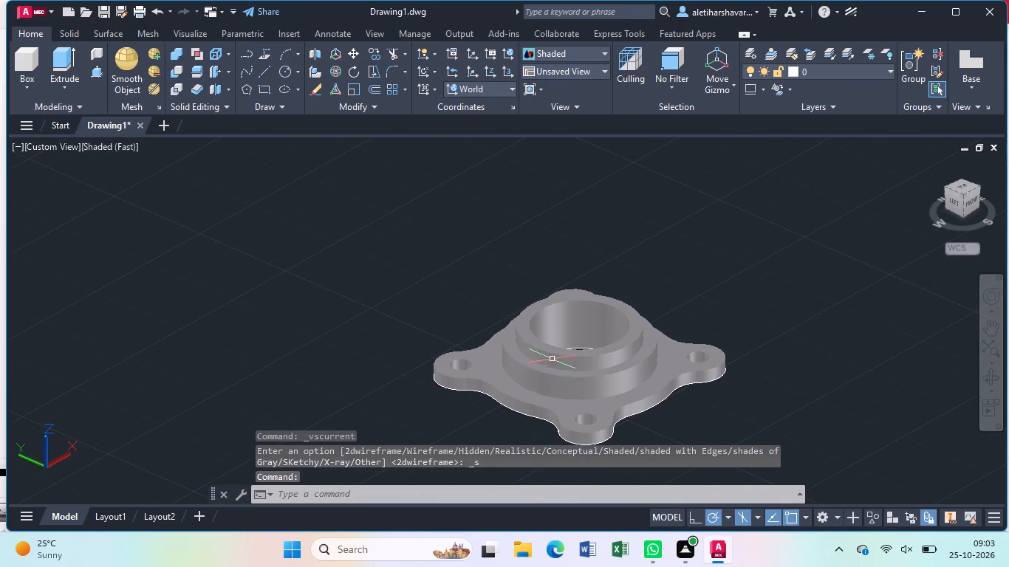
pyautogui.moveTo(711, 392); pyautogui.dragTo(705, 327, button='middle')
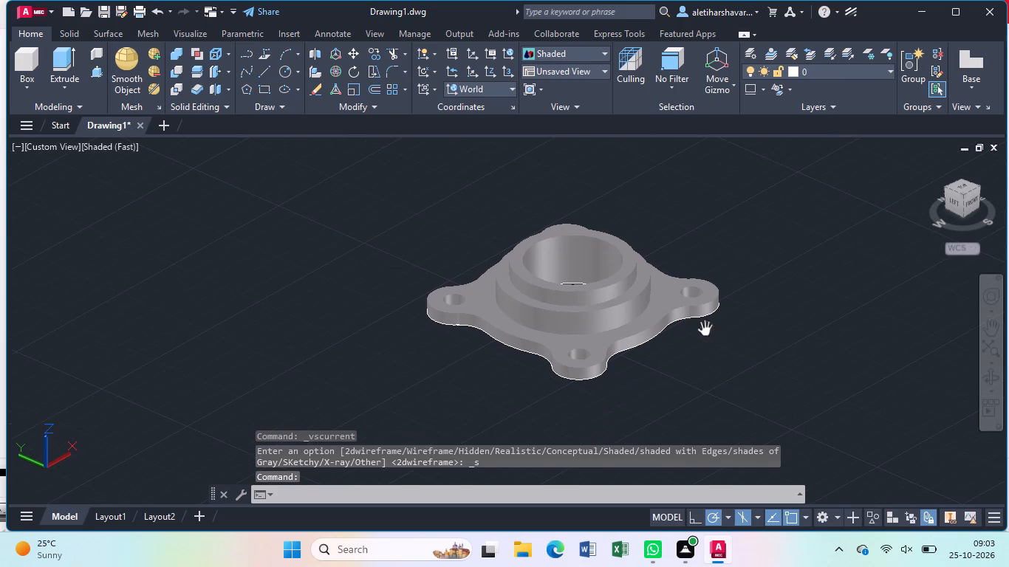
pyautogui.click(986, 376)
pyautogui.moveTo(676, 331); pyautogui.dragTo(689, 399)
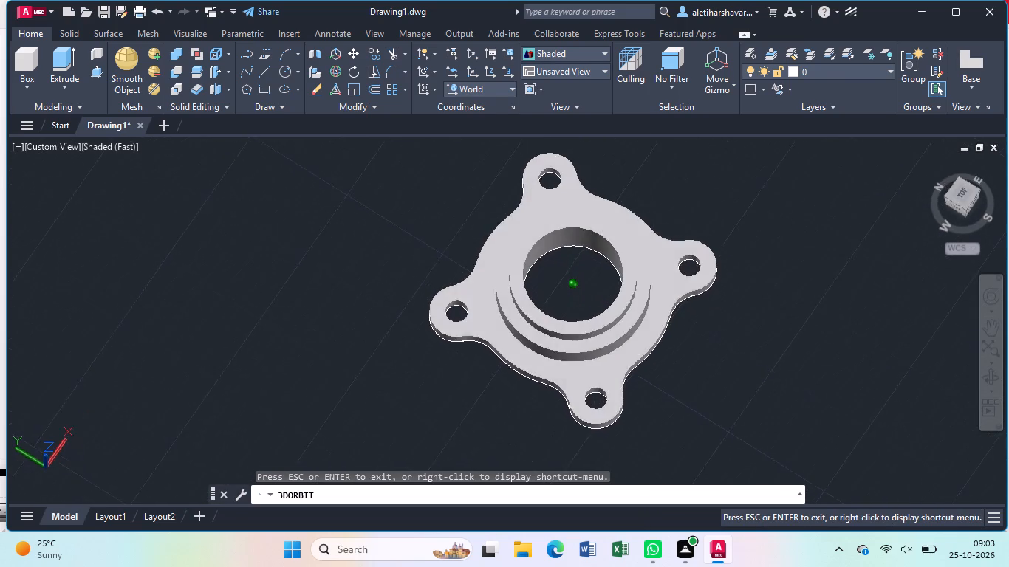
pyautogui.moveTo(689, 399); pyautogui.dragTo(534, 307)
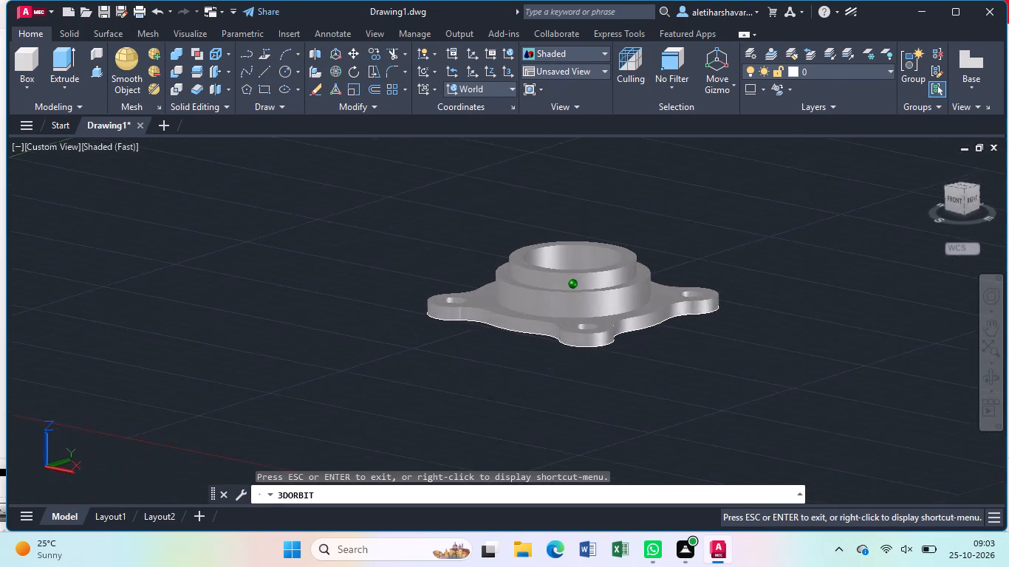
pyautogui.moveTo(534, 307); pyautogui.dragTo(627, 357)
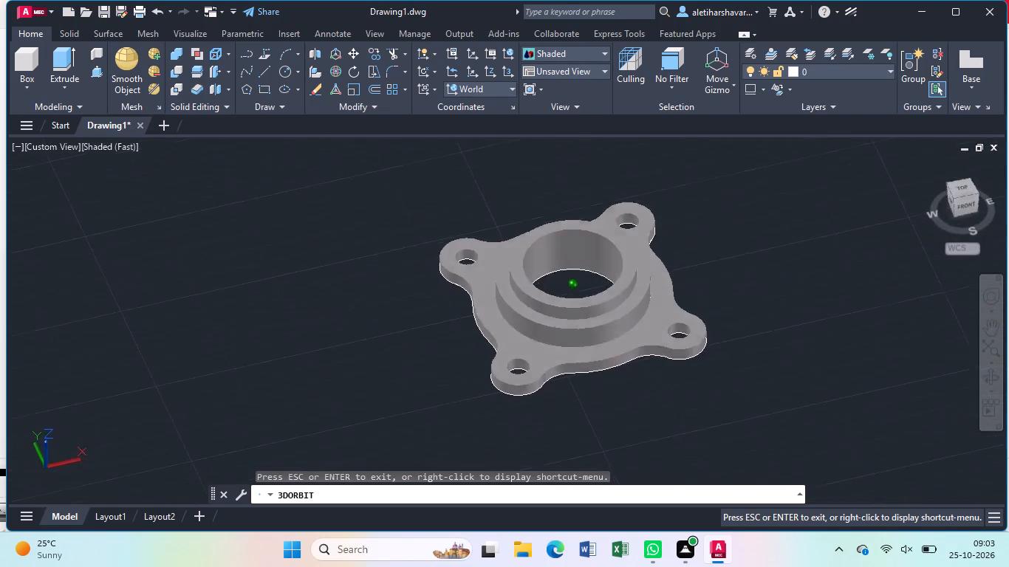
pyautogui.moveTo(627, 357); pyautogui.dragTo(702, 369)
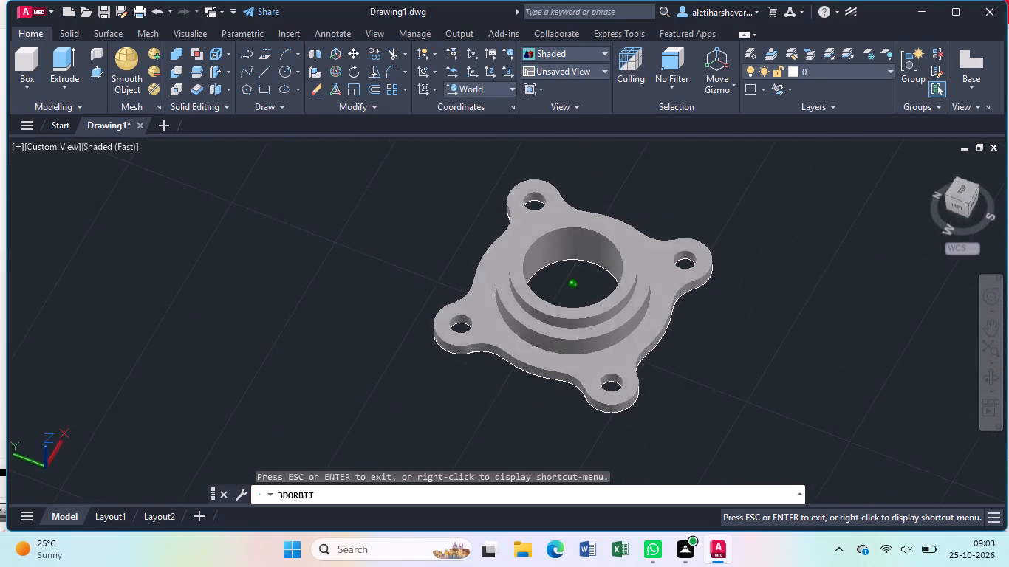
pyautogui.moveTo(702, 369); pyautogui.dragTo(719, 306)
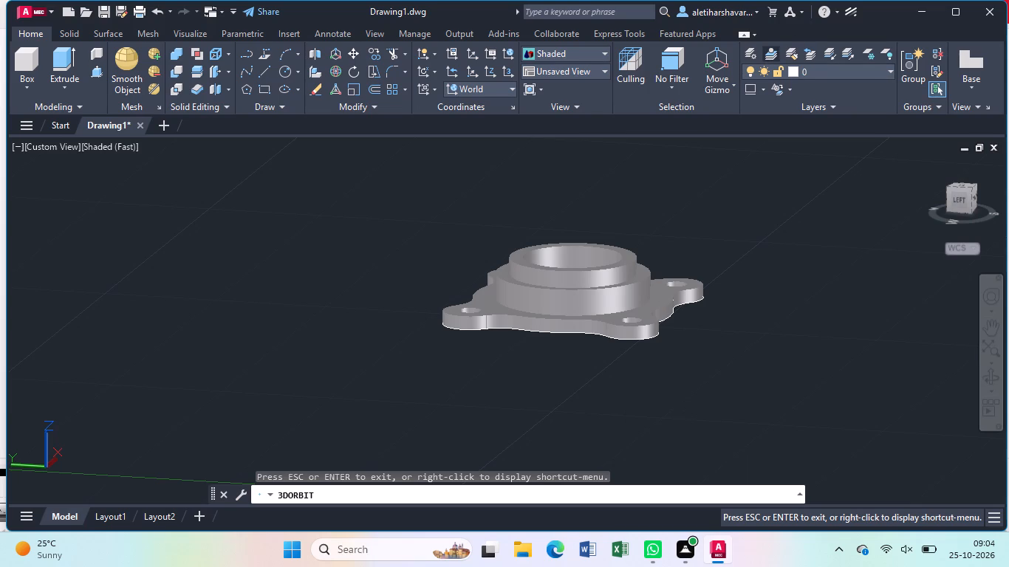
pyautogui.moveTo(627, 337); pyautogui.dragTo(629, 342)
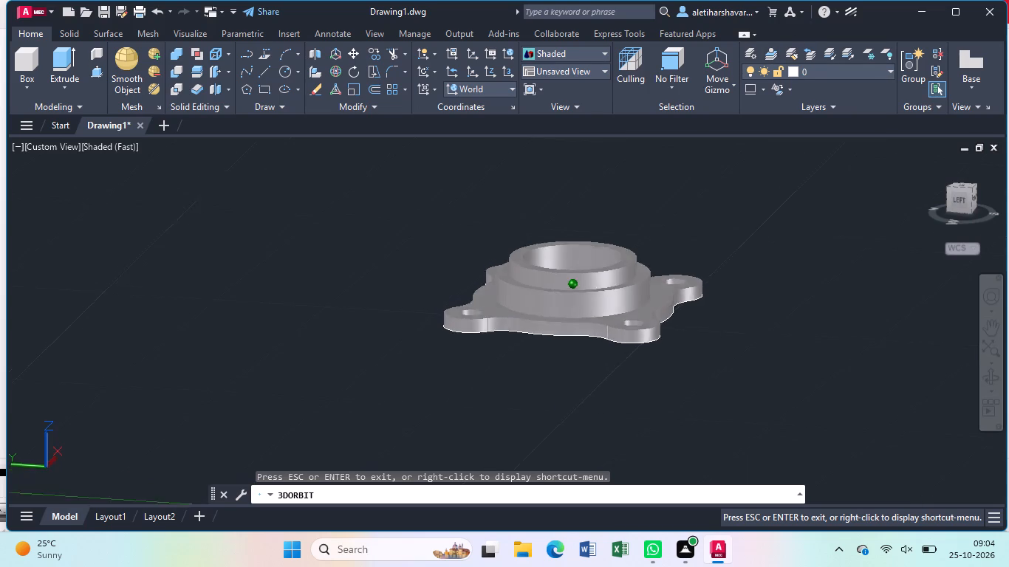
pyautogui.moveTo(629, 342); pyautogui.dragTo(640, 443)
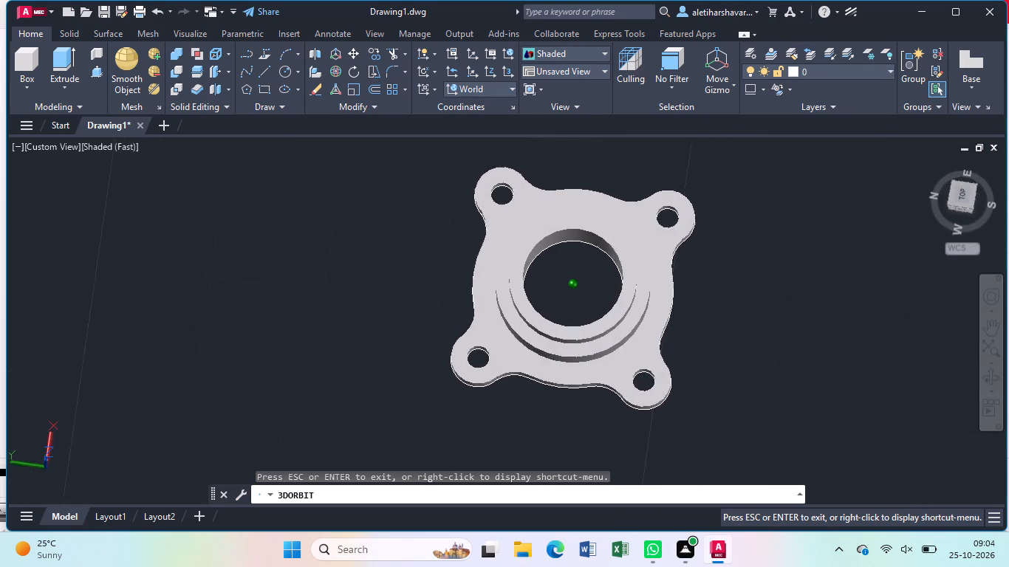
pyautogui.moveTo(640, 443); pyautogui.dragTo(614, 288)
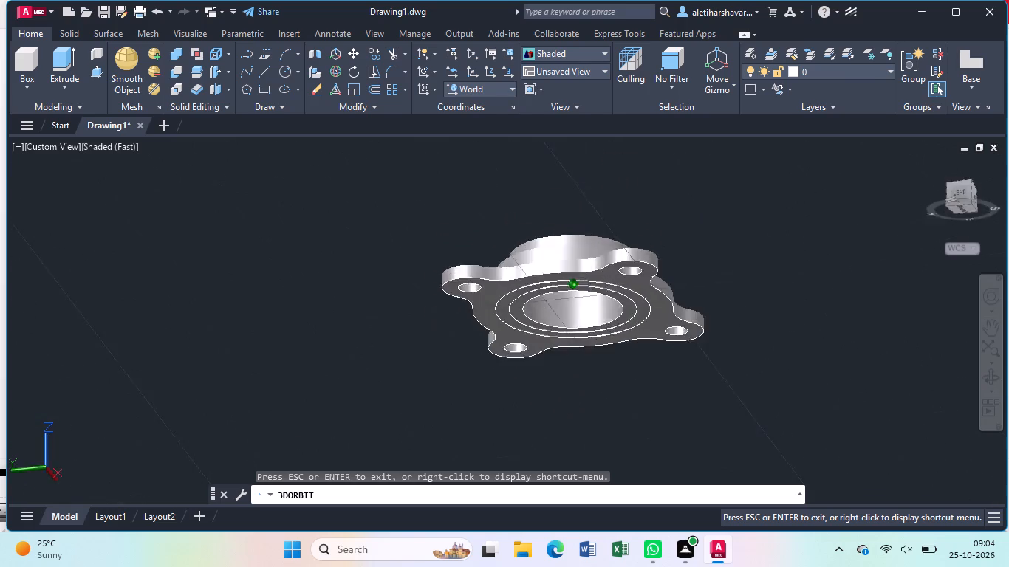
pyautogui.moveTo(614, 288); pyautogui.dragTo(673, 320)
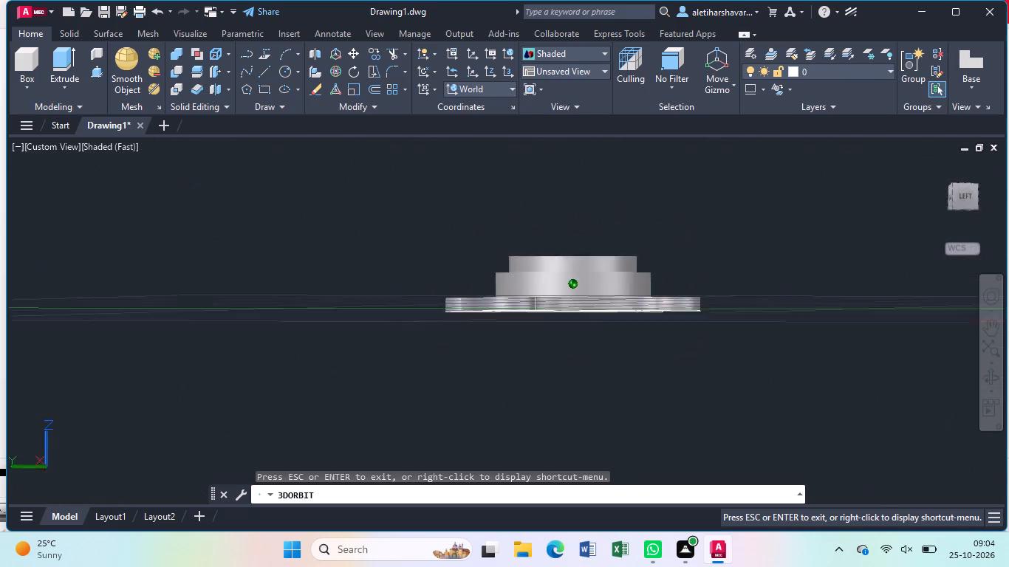
pyautogui.moveTo(673, 320); pyautogui.dragTo(704, 391)
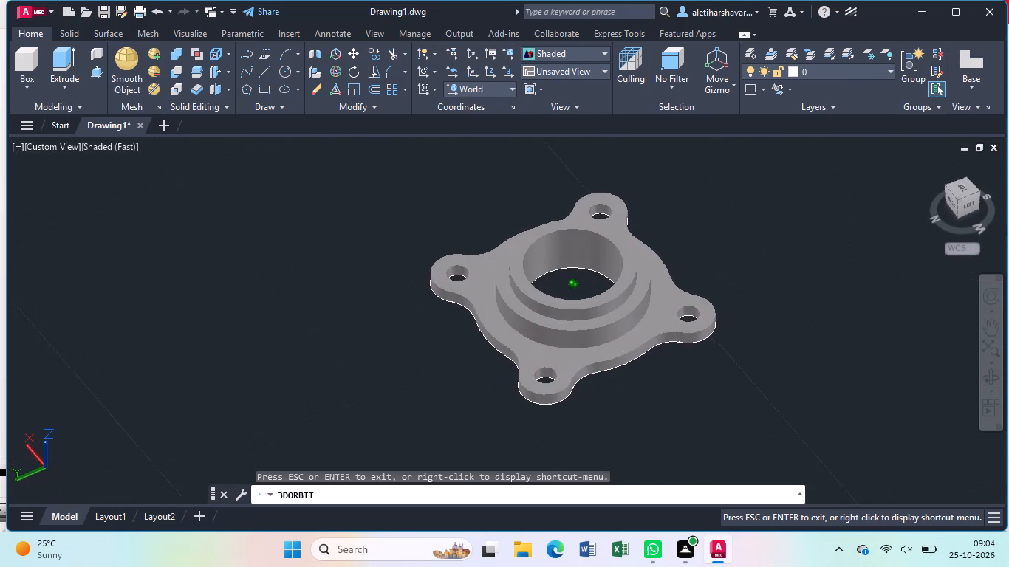
pyautogui.moveTo(704, 391); pyautogui.dragTo(708, 392)
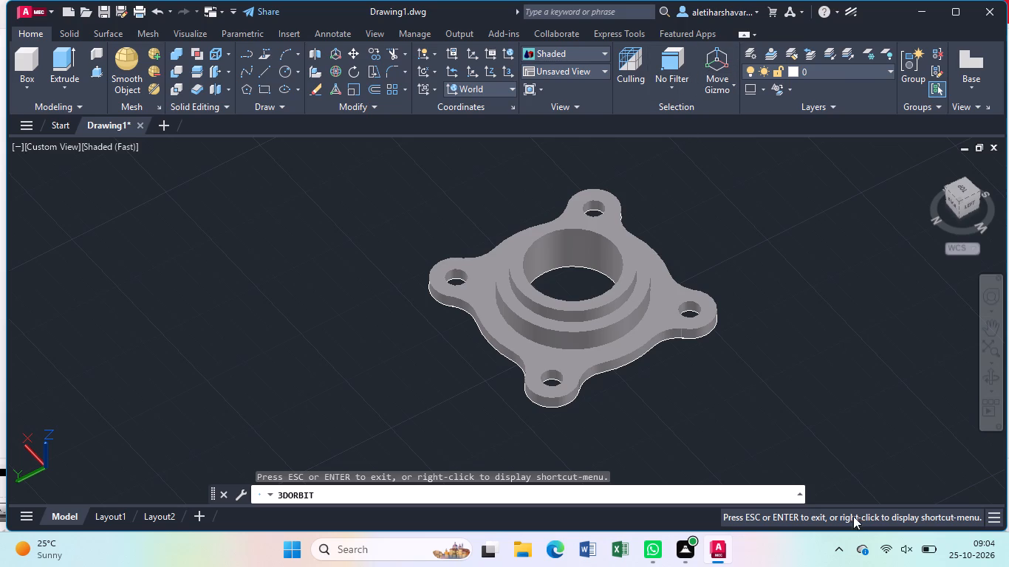
pyautogui.press('Escape')
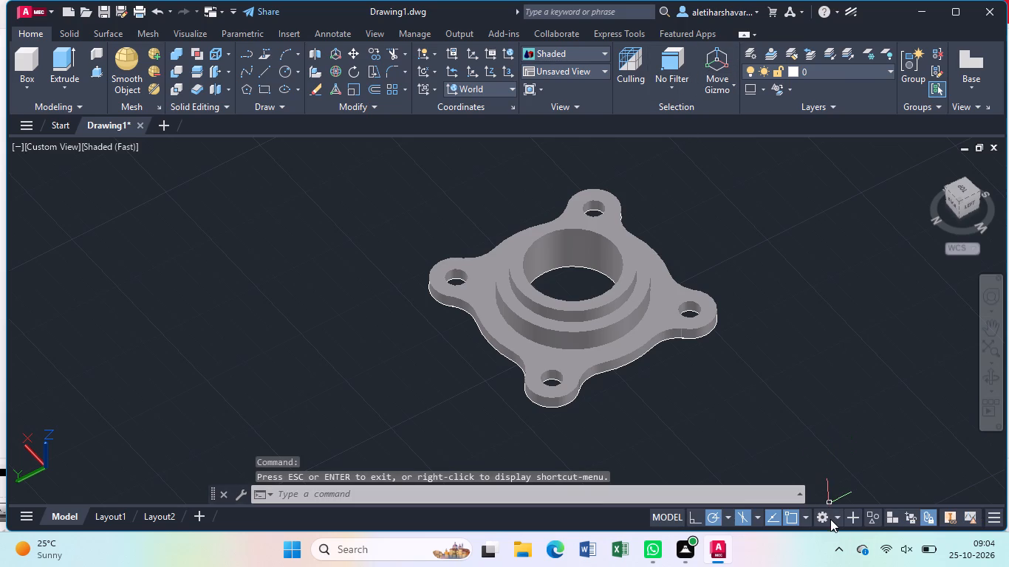
# Switch the workspace from 3D Modeling to Mechanical.
pyautogui.click(836, 516)
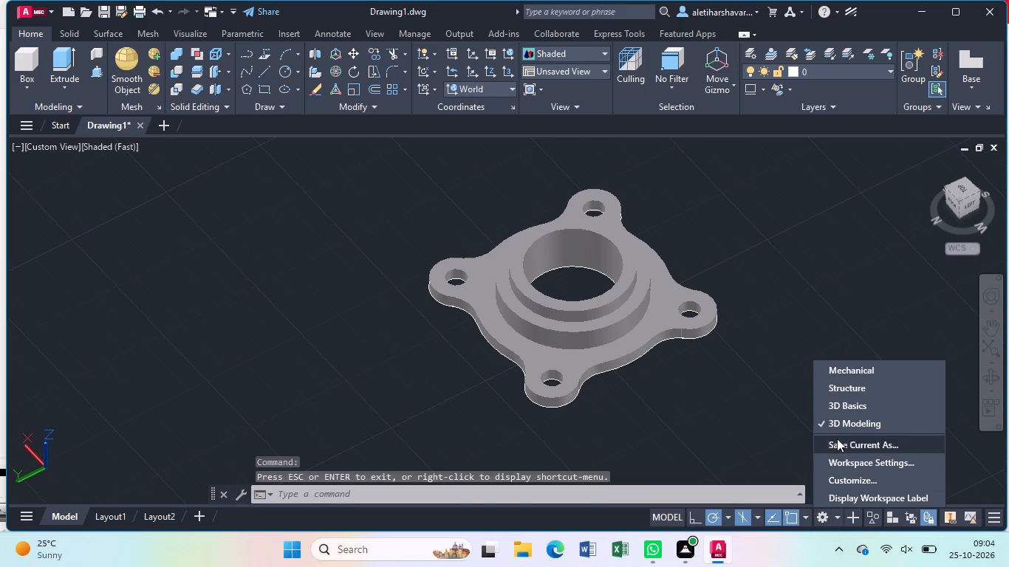
pyautogui.click(860, 368)
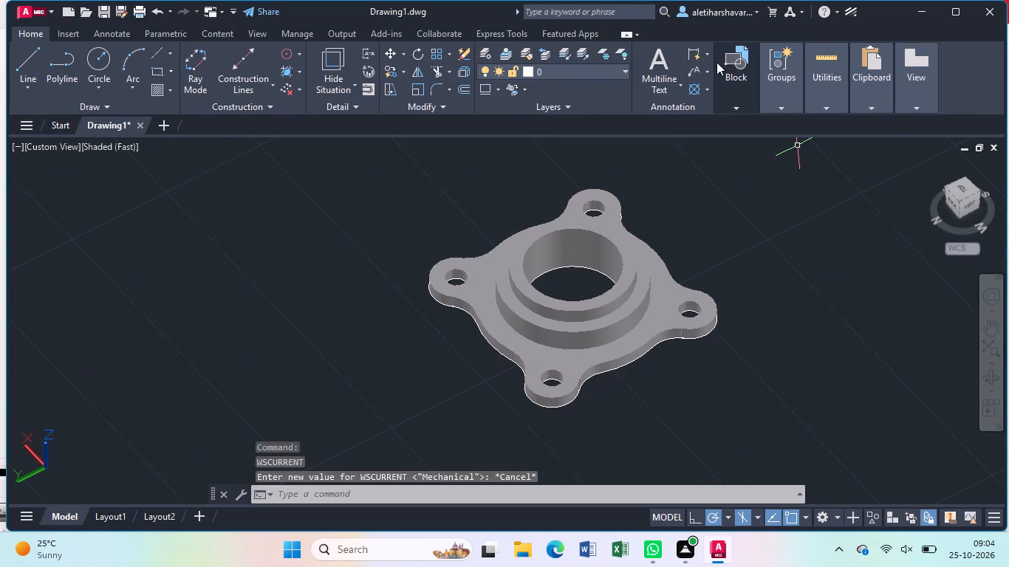
# Add a radius dimension to the outer rounded edge of the farthest boss, placing it just outside the boss.
pyautogui.click(708, 51)
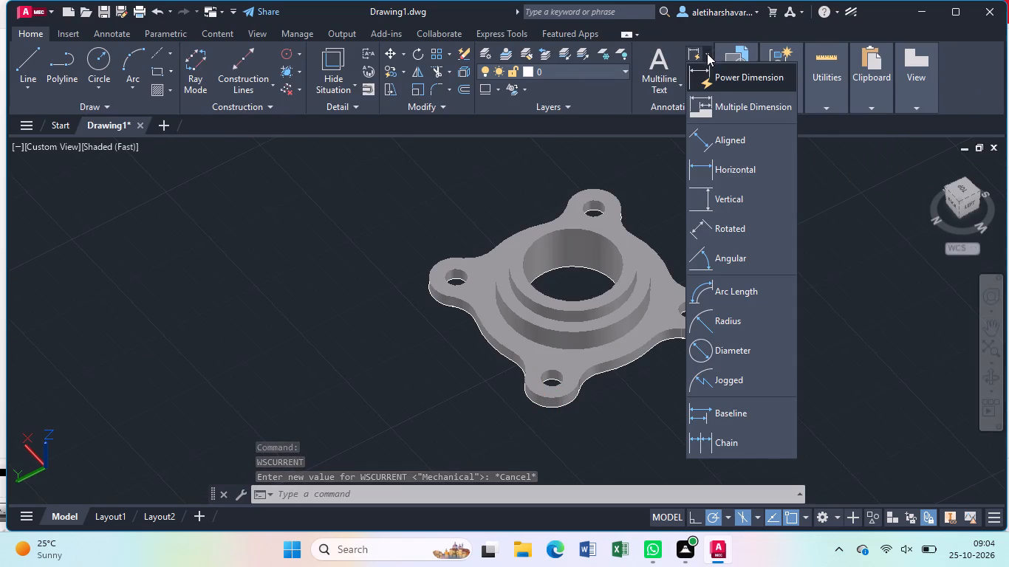
pyautogui.click(711, 320)
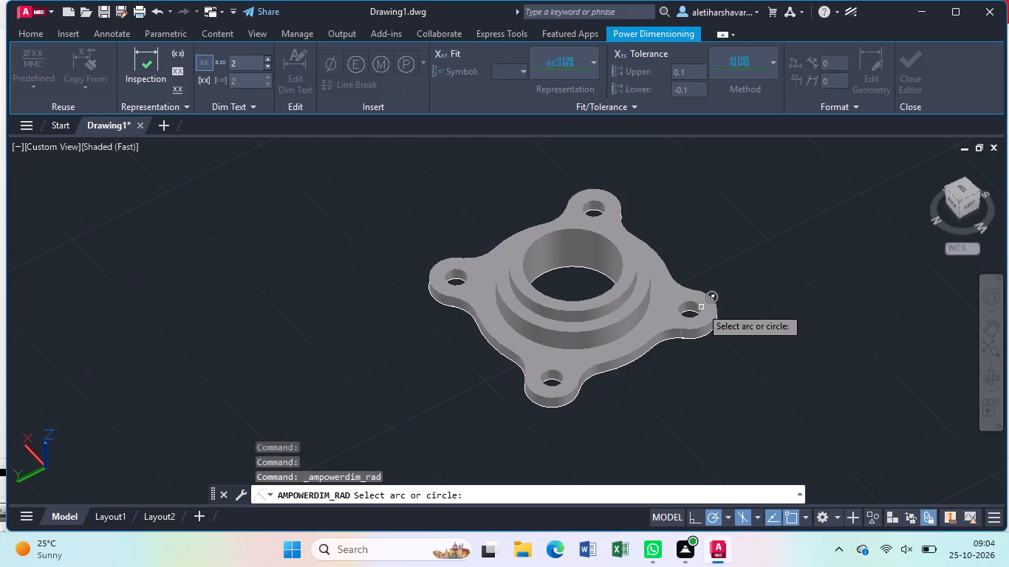
pyautogui.click(612, 194)
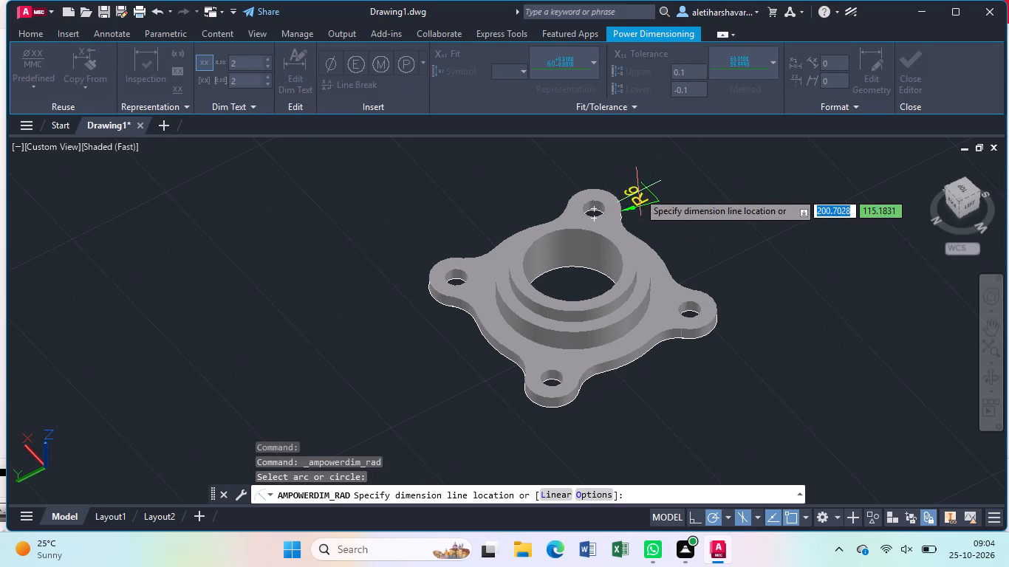
pyautogui.click(638, 193)
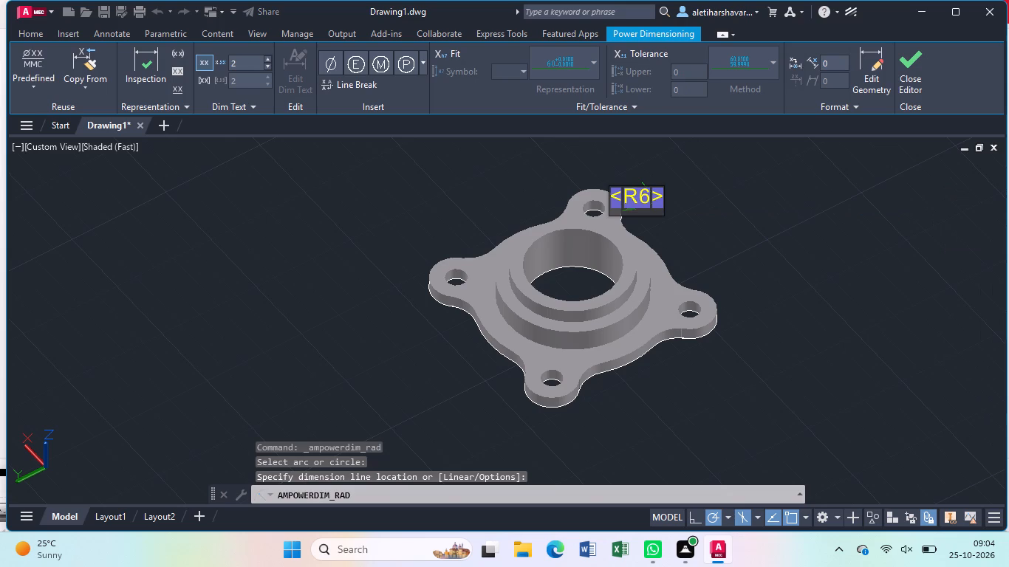
pyautogui.press('Return')
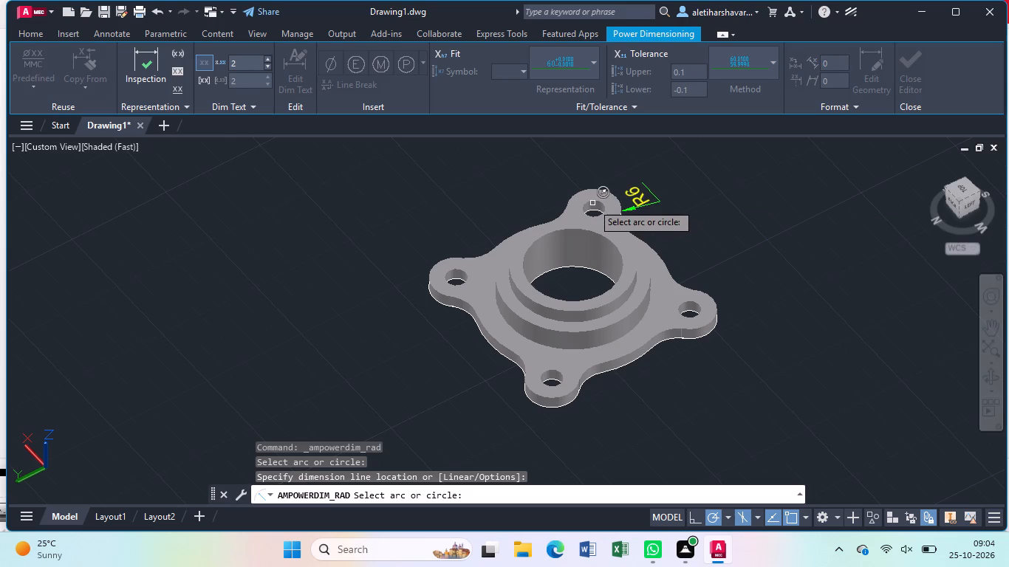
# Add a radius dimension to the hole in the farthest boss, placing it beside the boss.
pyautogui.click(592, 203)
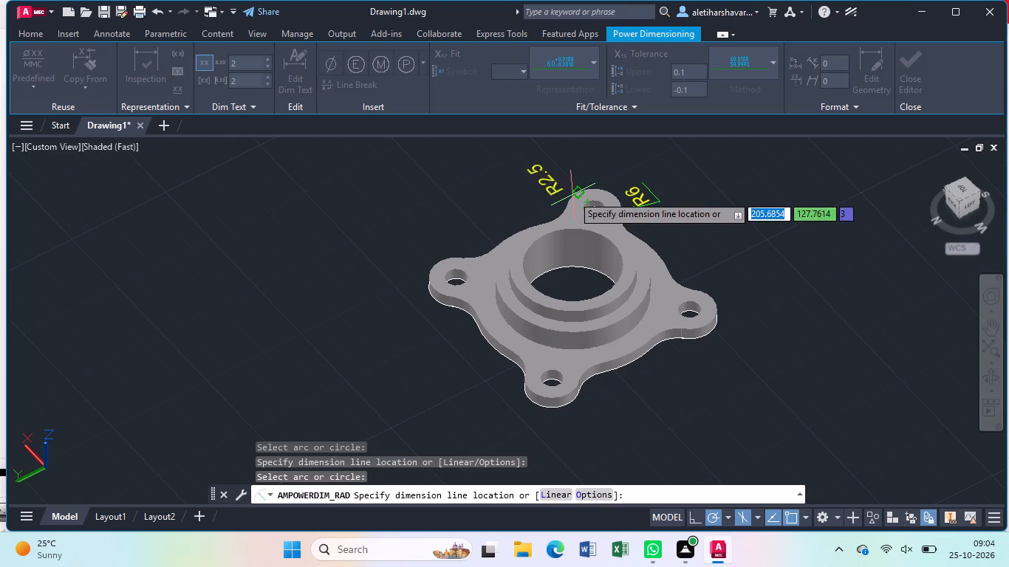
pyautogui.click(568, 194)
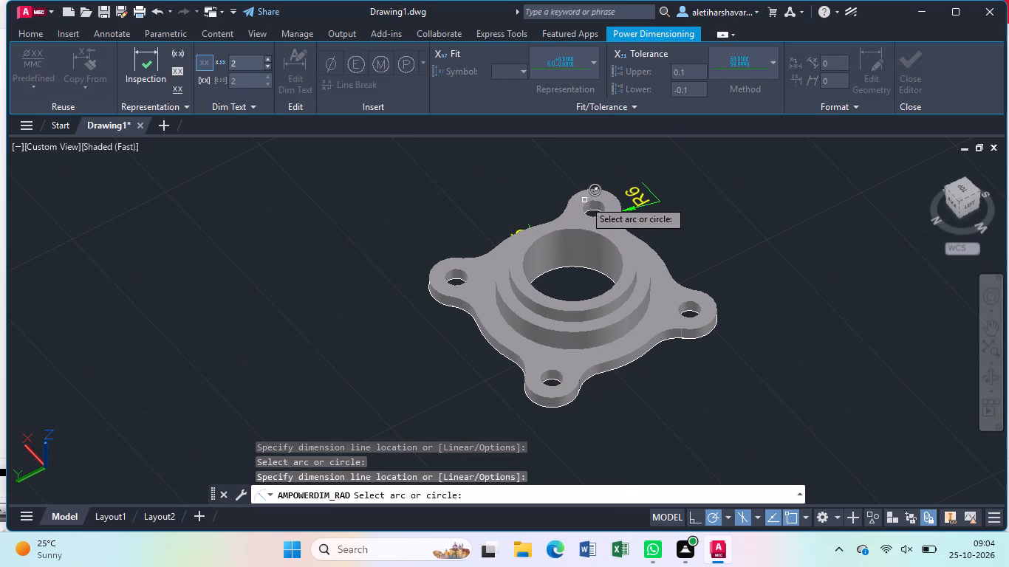
# Add another radius dimension to the hole in the farthest boss, placing it beyond the boss, and end dimensioning.
pyautogui.click(589, 202)
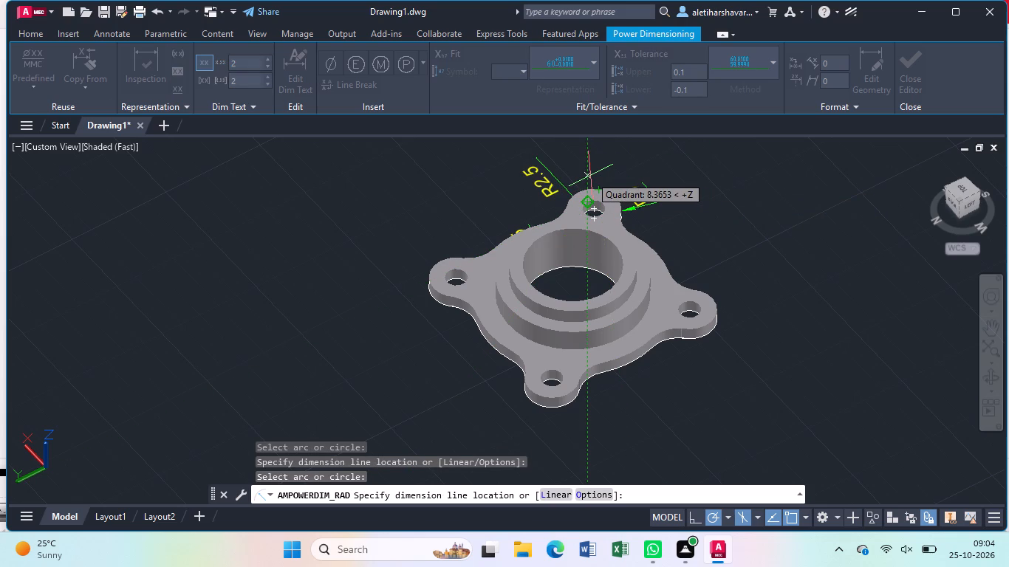
pyautogui.click(590, 176)
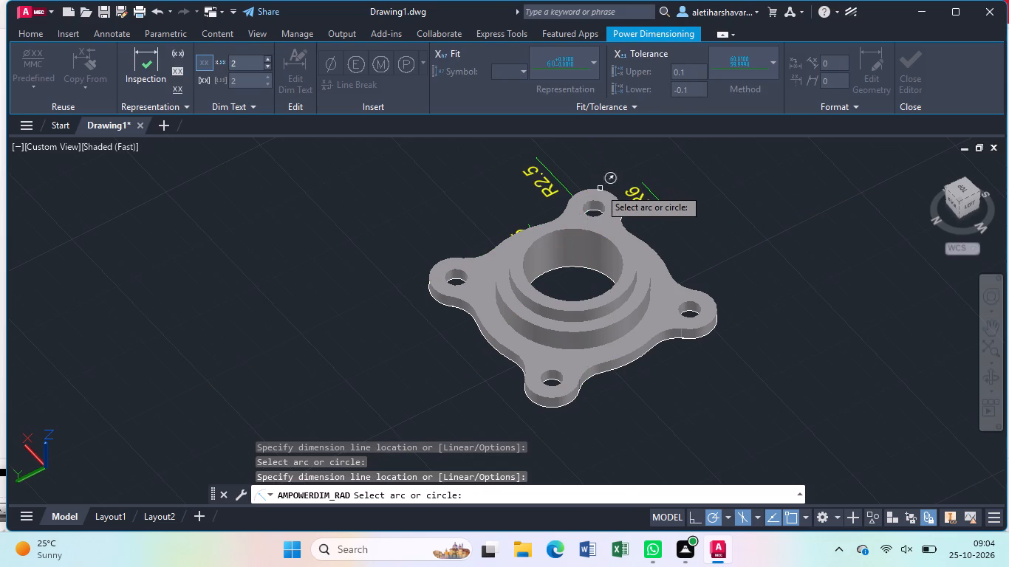
pyautogui.press('Escape')
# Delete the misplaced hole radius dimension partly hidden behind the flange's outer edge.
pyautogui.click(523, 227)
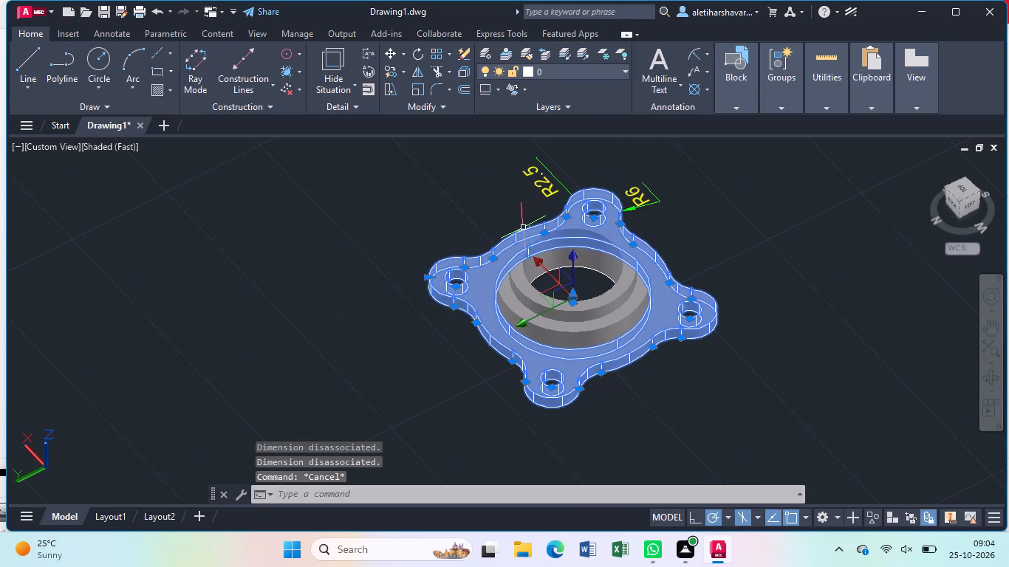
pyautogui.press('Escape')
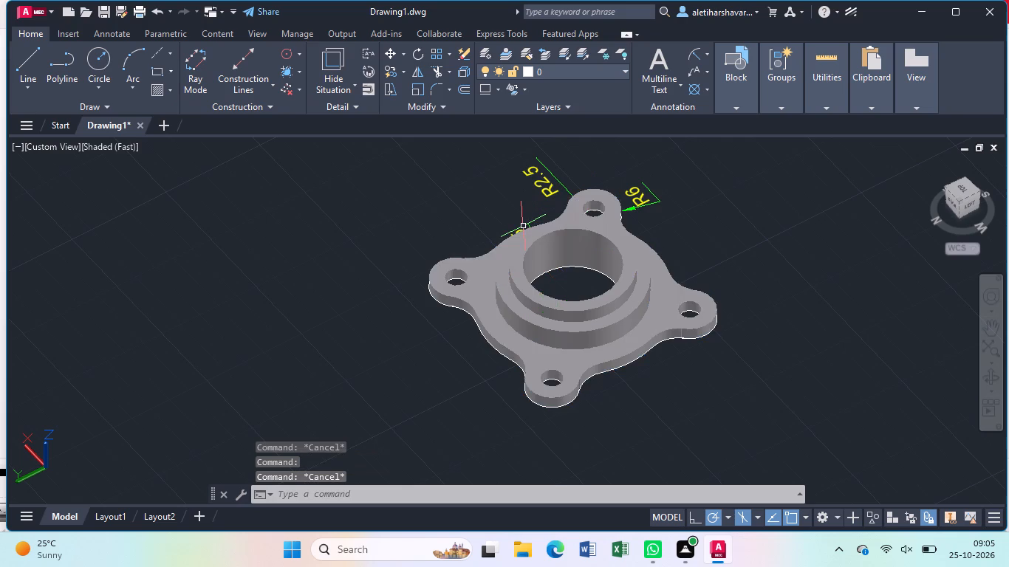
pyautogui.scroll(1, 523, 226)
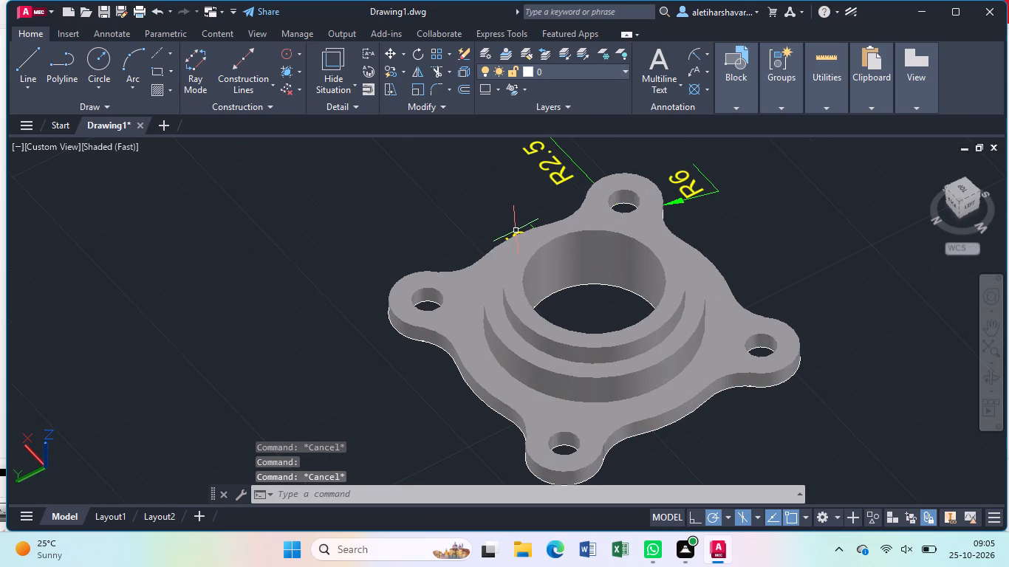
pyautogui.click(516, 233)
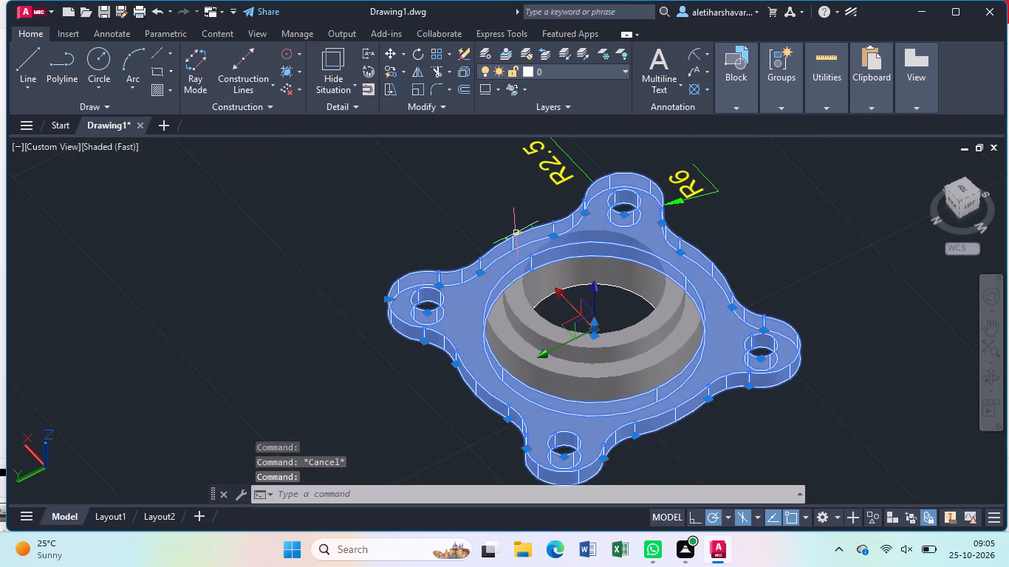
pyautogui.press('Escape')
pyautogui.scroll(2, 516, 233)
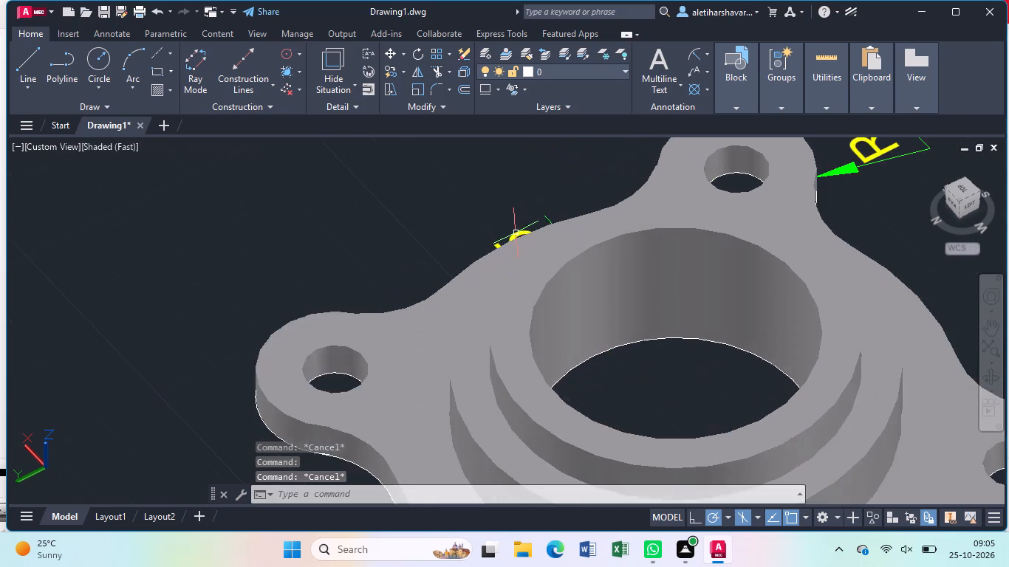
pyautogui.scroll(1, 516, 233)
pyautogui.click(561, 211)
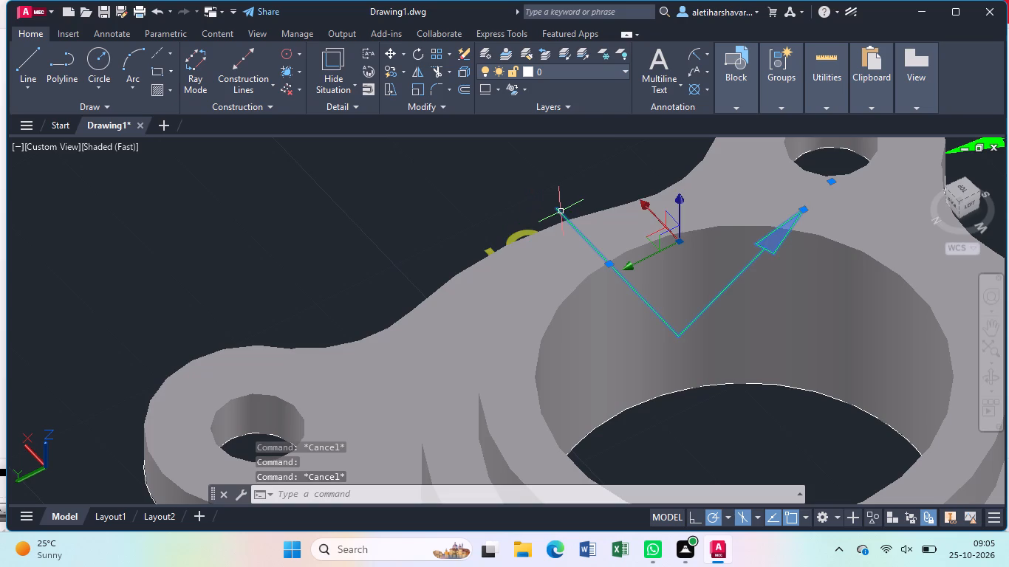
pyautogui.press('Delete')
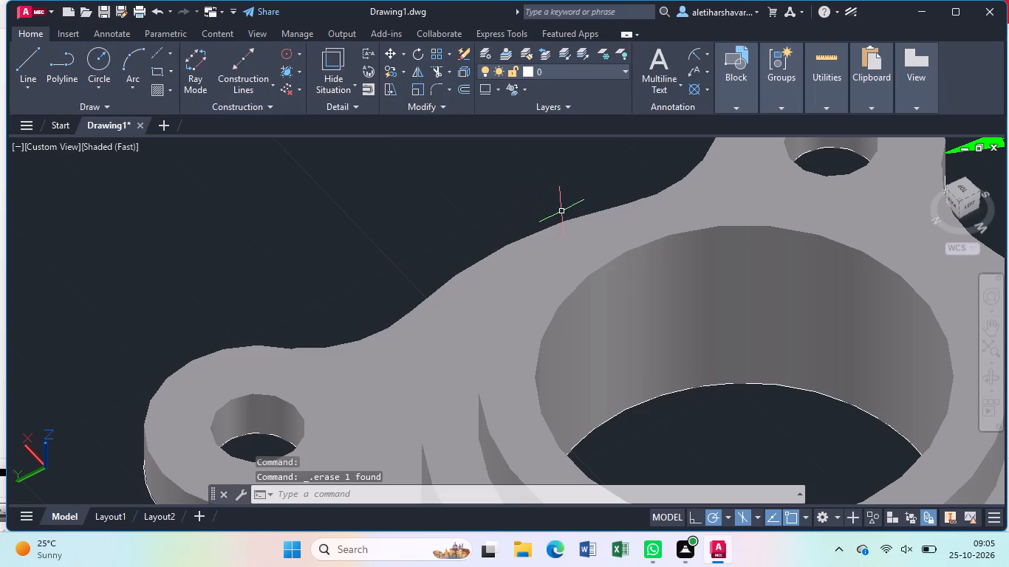
# Add a radius dimension to the flange's outer circular edge, placing it just outside the edge between two bosses.
pyautogui.scroll(-3, 565, 217)
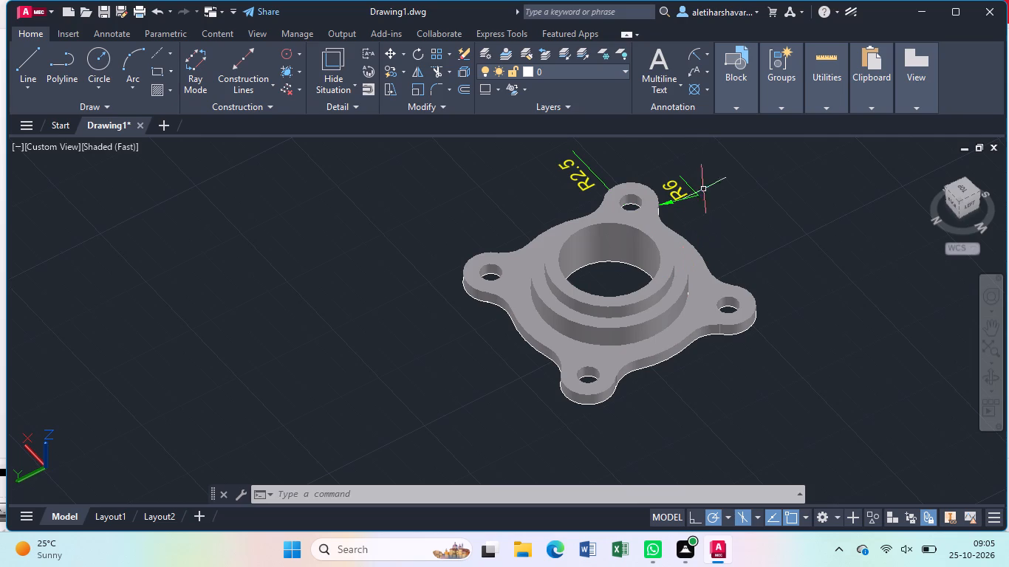
pyautogui.click(696, 53)
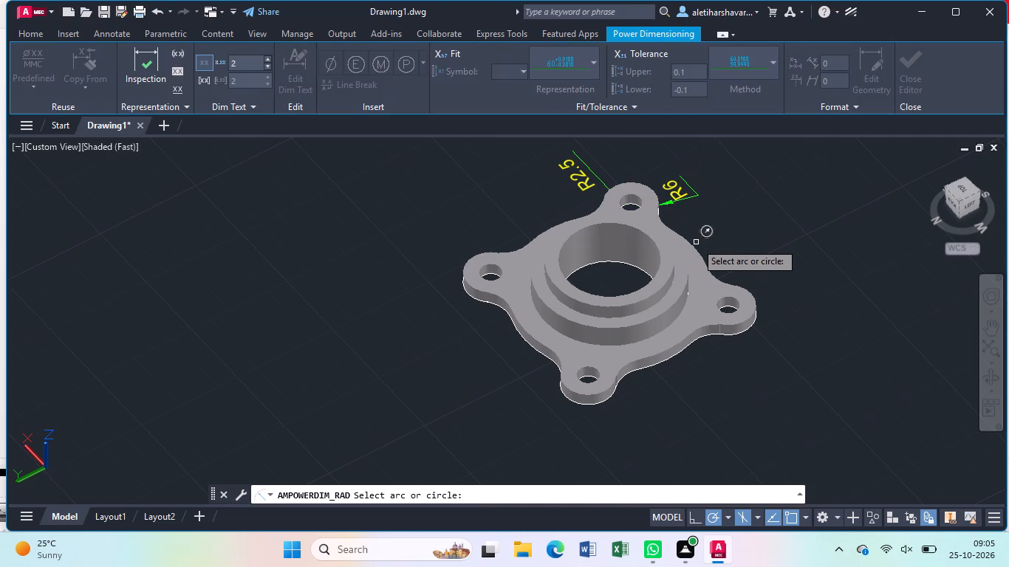
pyautogui.click(699, 250)
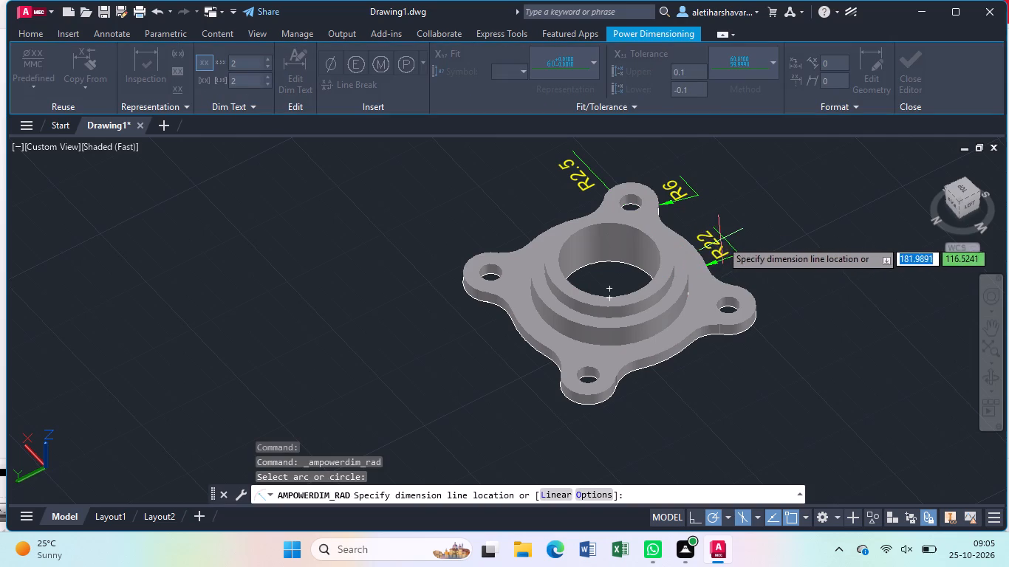
pyautogui.click(736, 251)
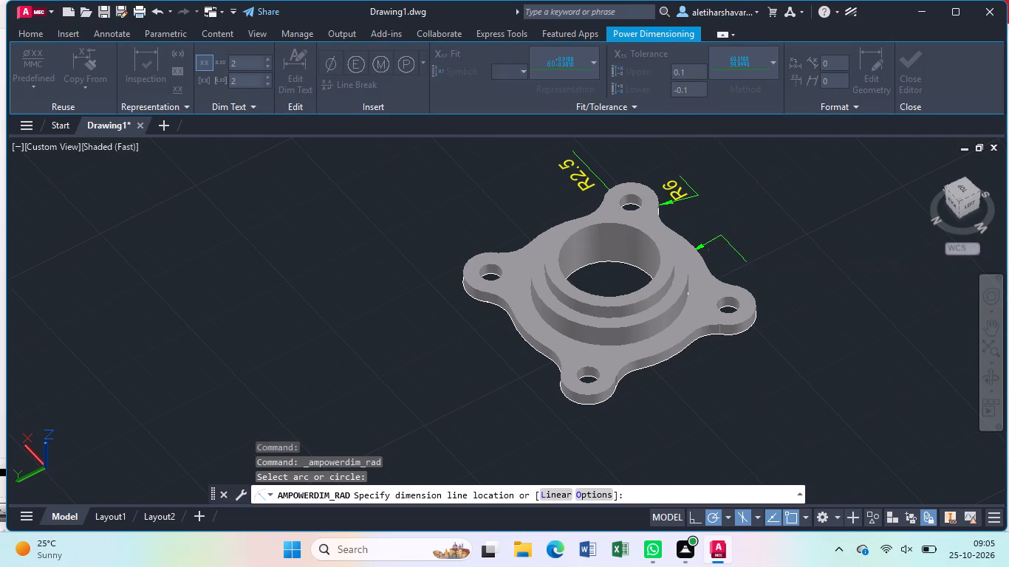
pyautogui.press('Return')
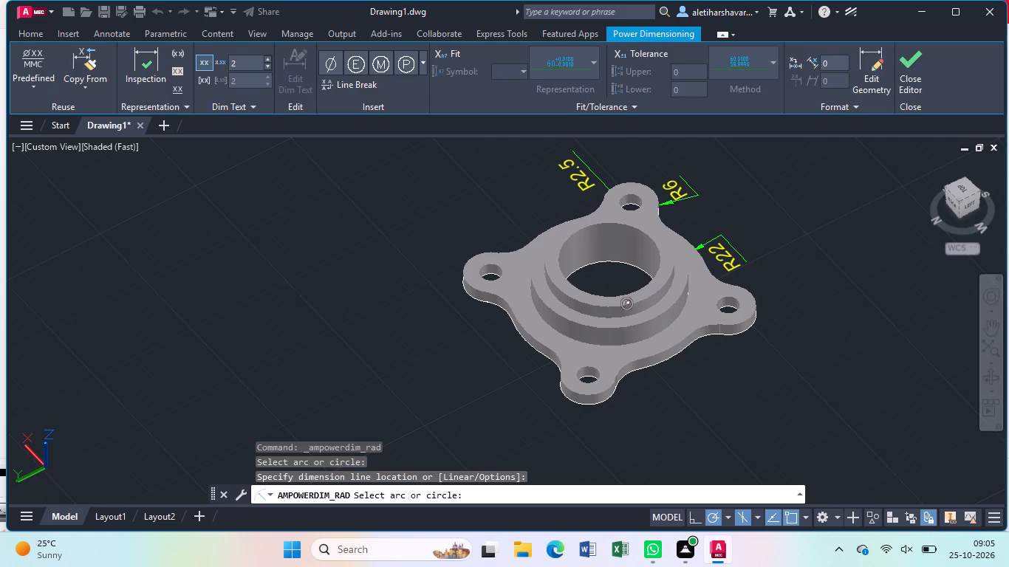
# Add radius dimensions to the outer edges of the lower and upper central rings, placing both outside the flange outline.
pyautogui.click(547, 303)
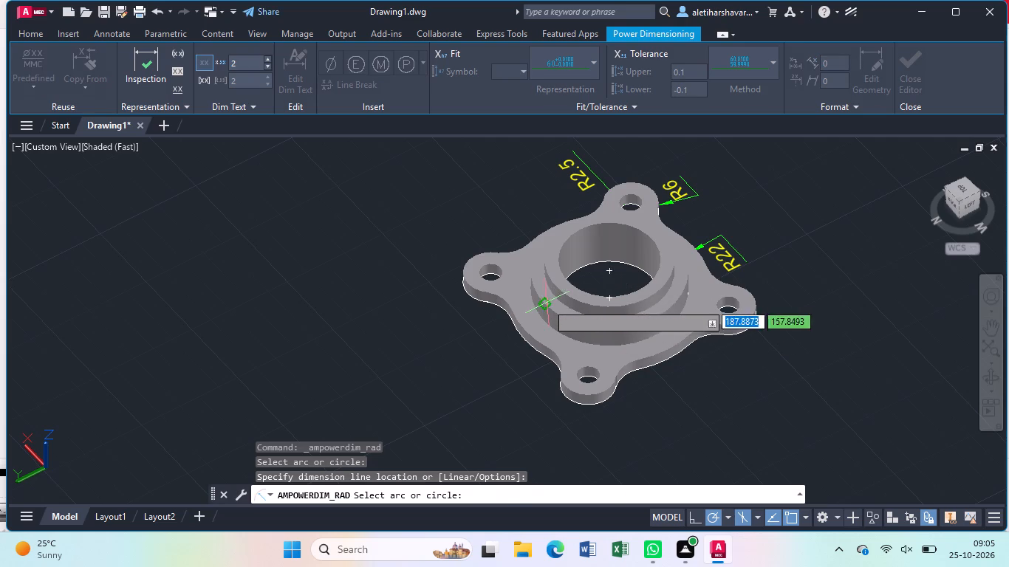
pyautogui.click(453, 327)
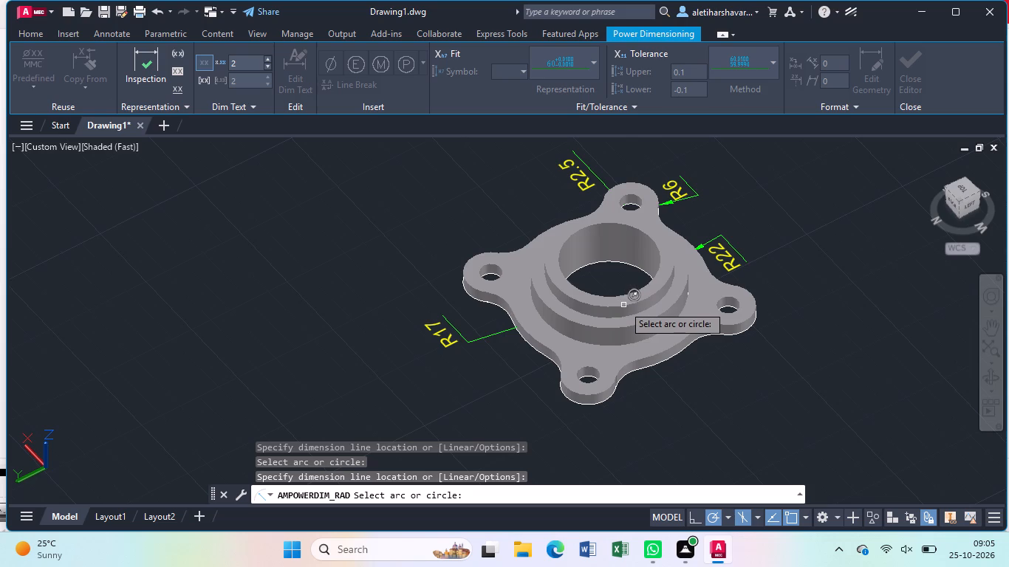
pyautogui.click(623, 305)
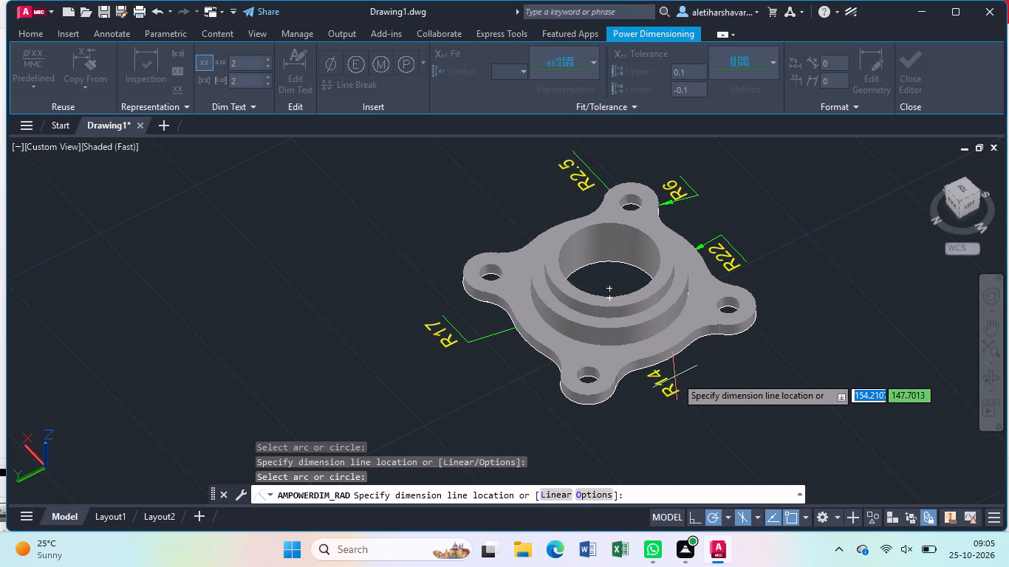
pyautogui.click(674, 407)
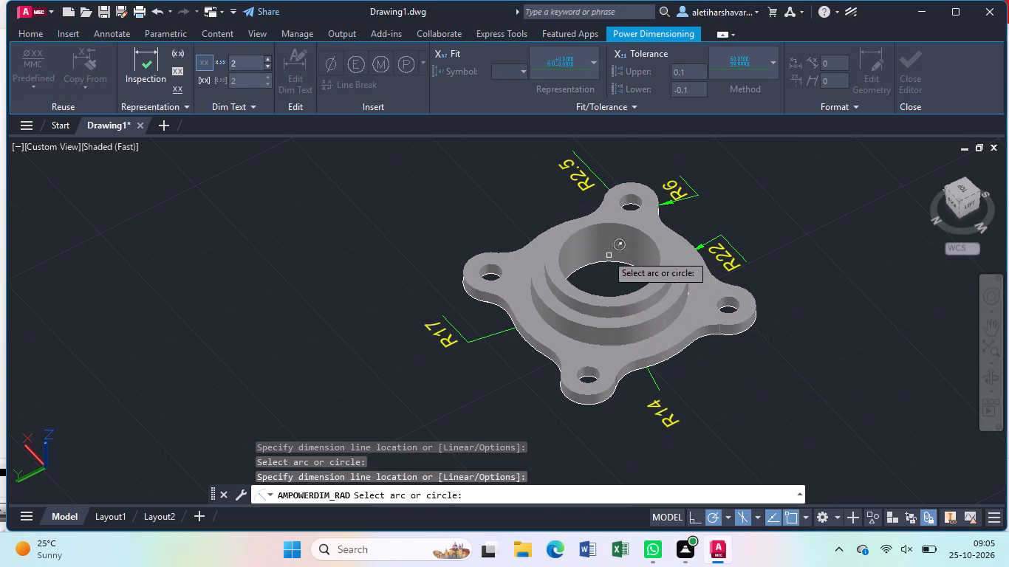
# Add a radius dimension to the central bore, placing it outside the flange, and end dimensioning.
pyautogui.click(570, 237)
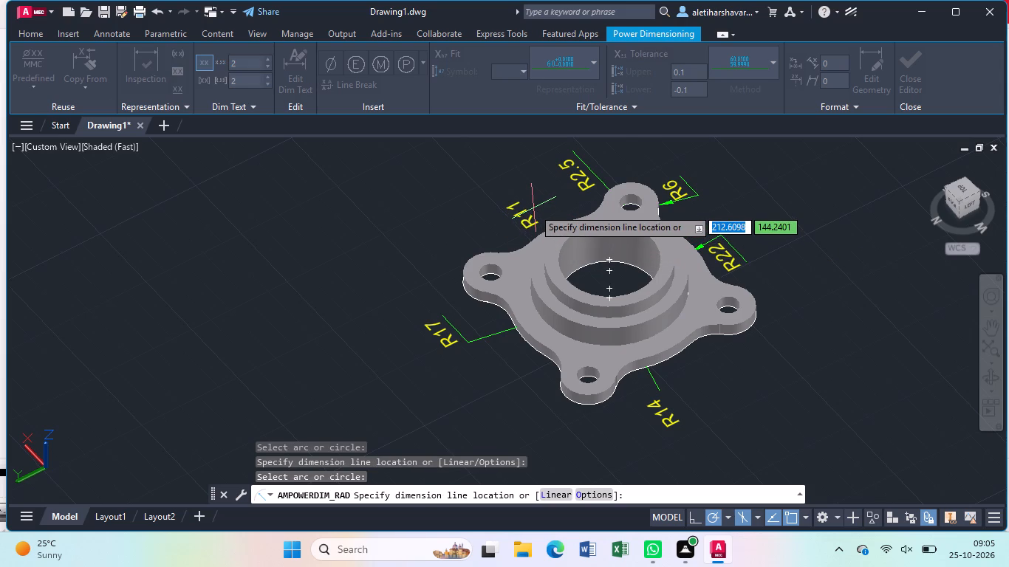
pyautogui.click(533, 208)
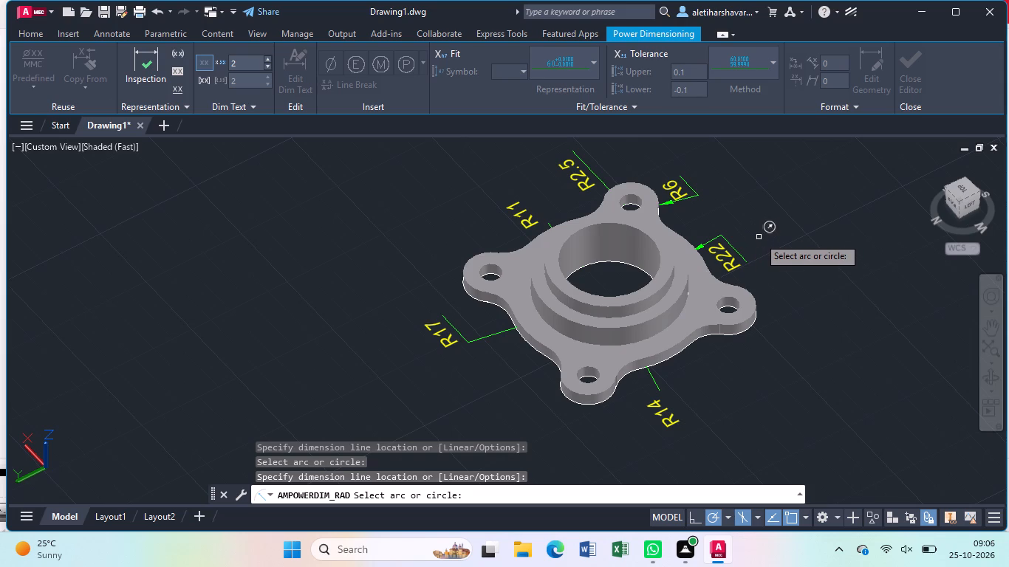
pyautogui.press('Escape')
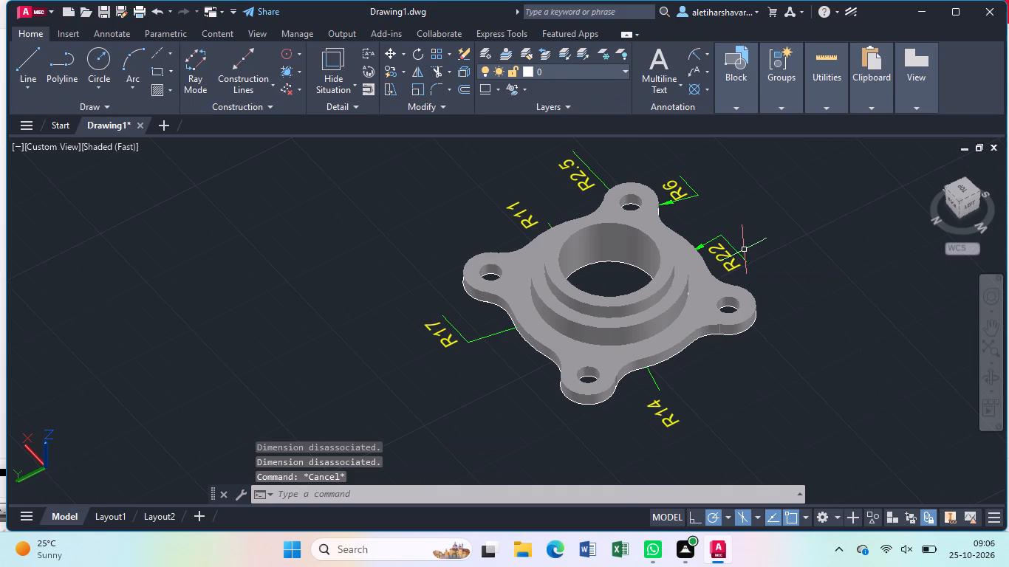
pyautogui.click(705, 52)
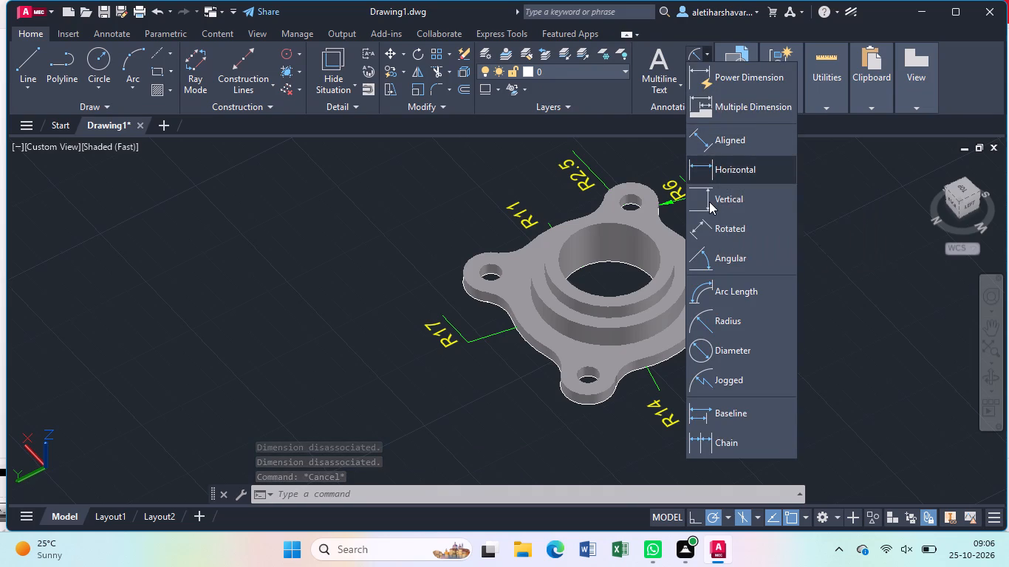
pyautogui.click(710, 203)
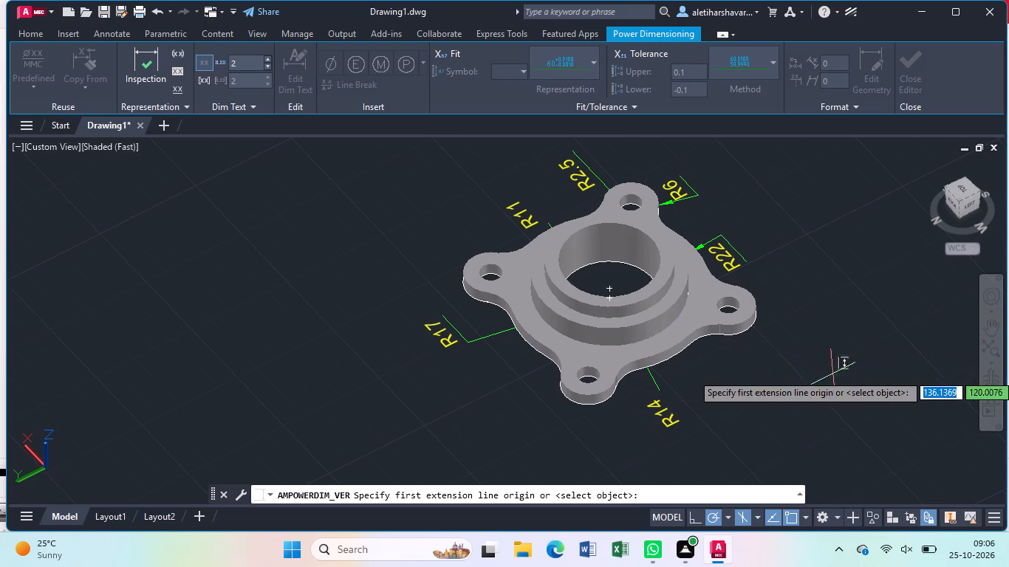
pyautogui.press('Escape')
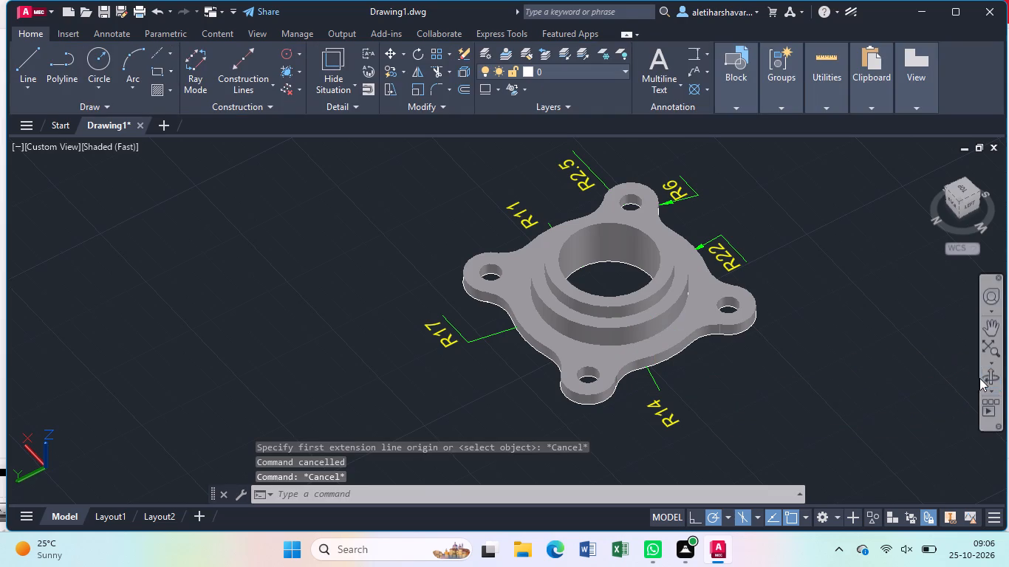
# Examine the dimensioned flange by orbiting it and switching through the Top, Bottom, Left, Right and SW Isometric views.
pyautogui.click(996, 373)
pyautogui.moveTo(818, 397); pyautogui.dragTo(828, 322)
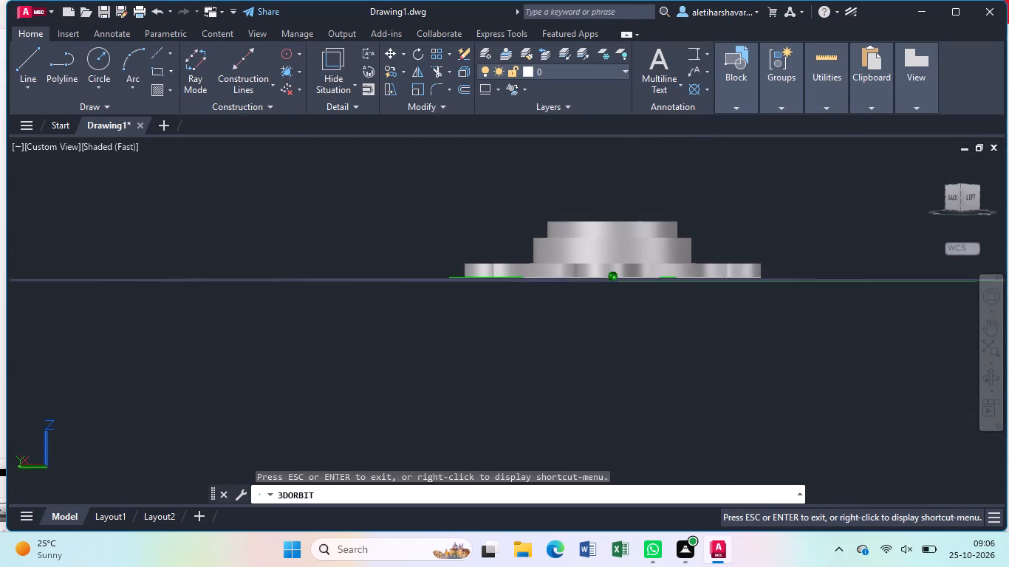
pyautogui.moveTo(828, 322); pyautogui.dragTo(829, 387)
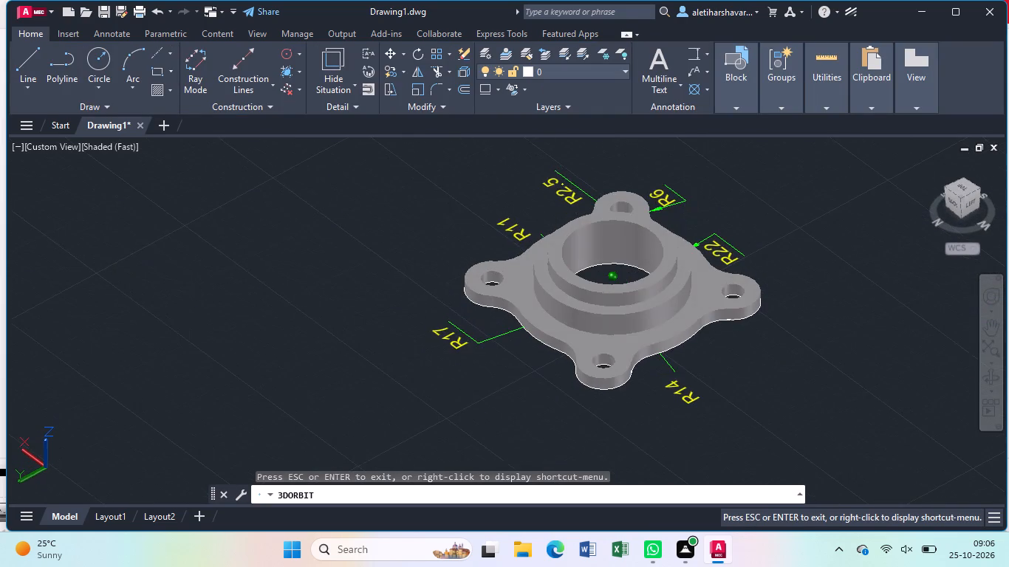
pyautogui.moveTo(829, 387); pyautogui.dragTo(830, 386)
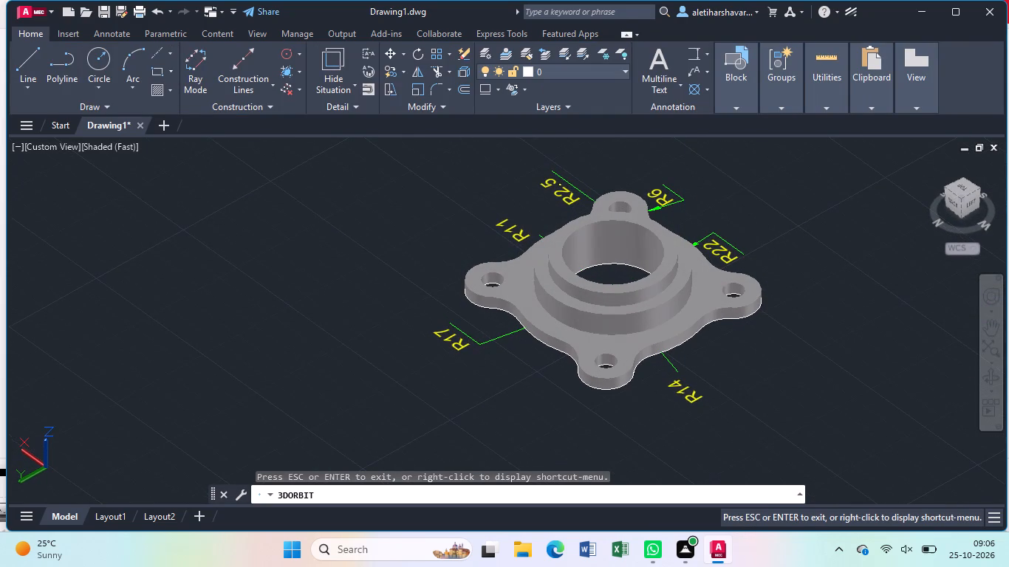
pyautogui.press('Escape')
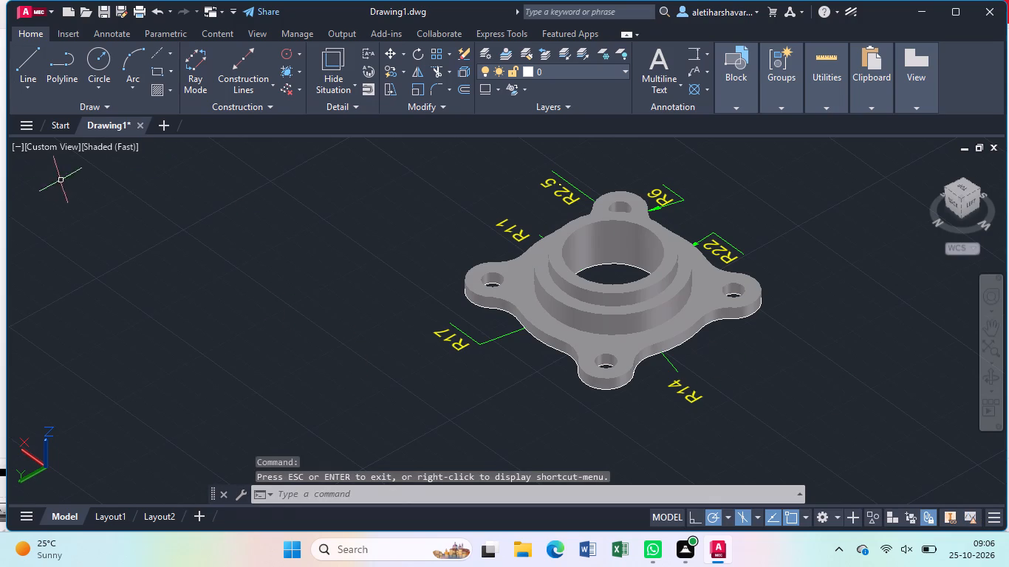
pyautogui.click(59, 144)
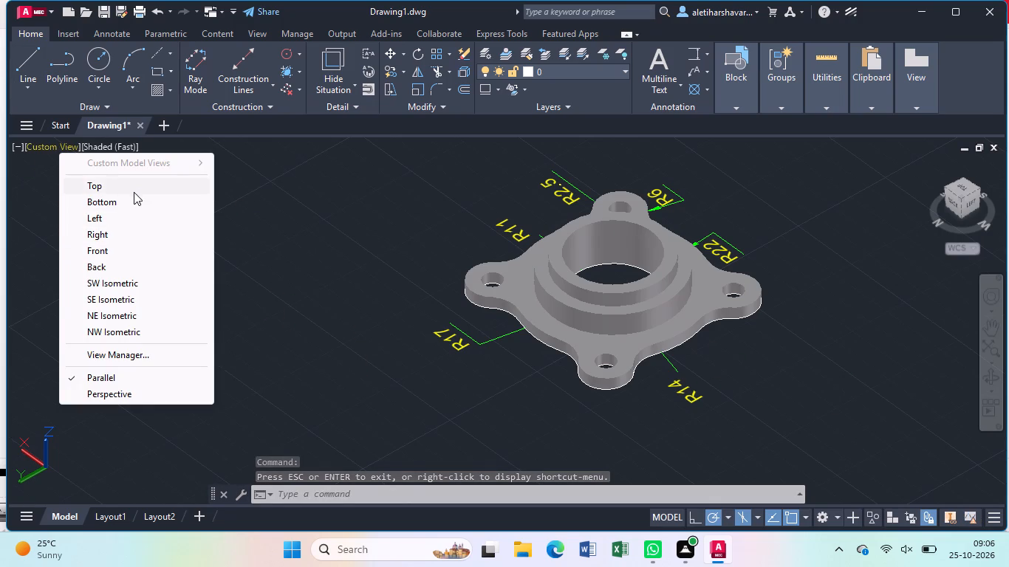
pyautogui.click(137, 188)
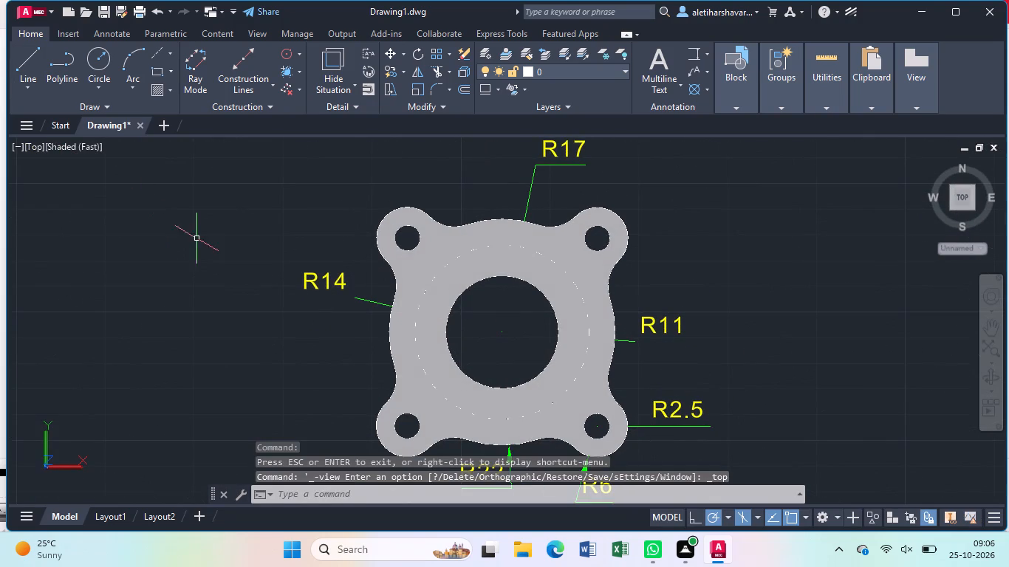
pyautogui.click(31, 144)
pyautogui.click(88, 205)
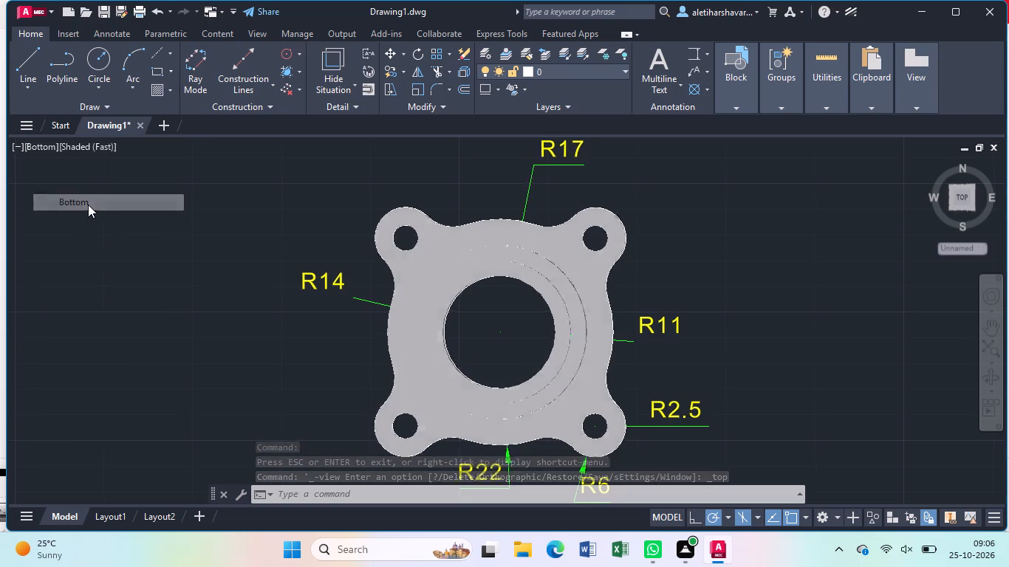
pyautogui.click(42, 146)
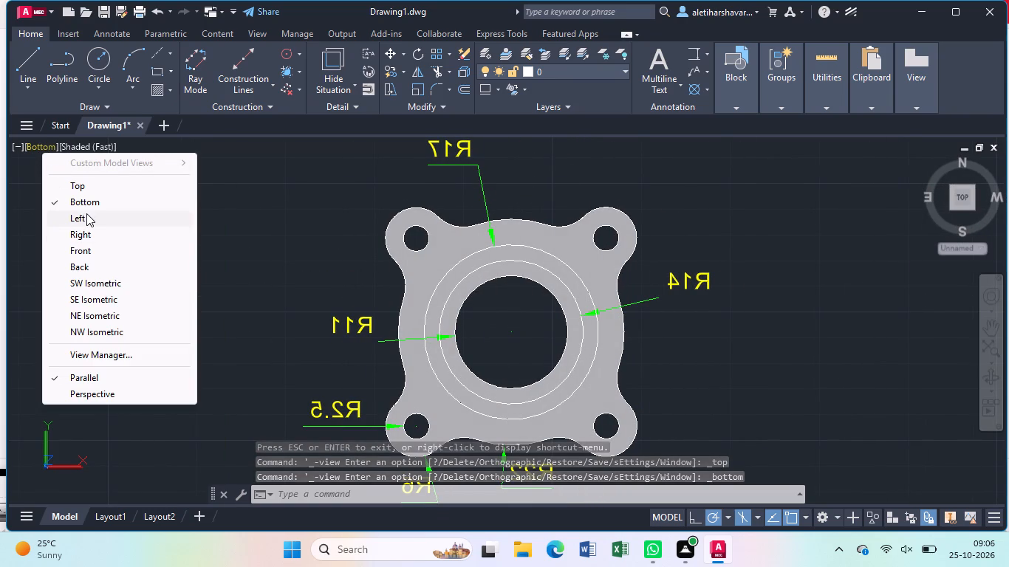
pyautogui.click(86, 213)
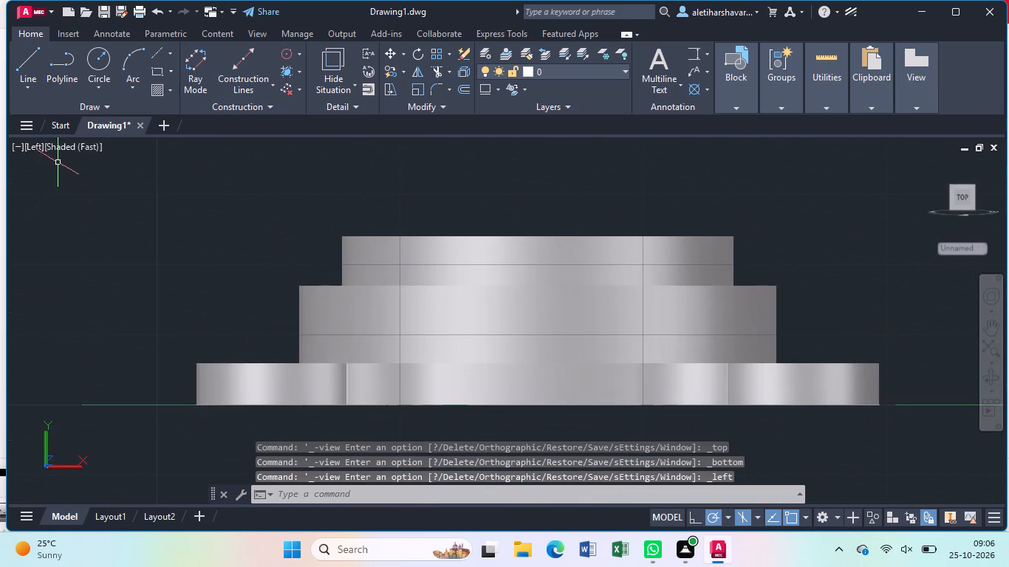
pyautogui.click(30, 146)
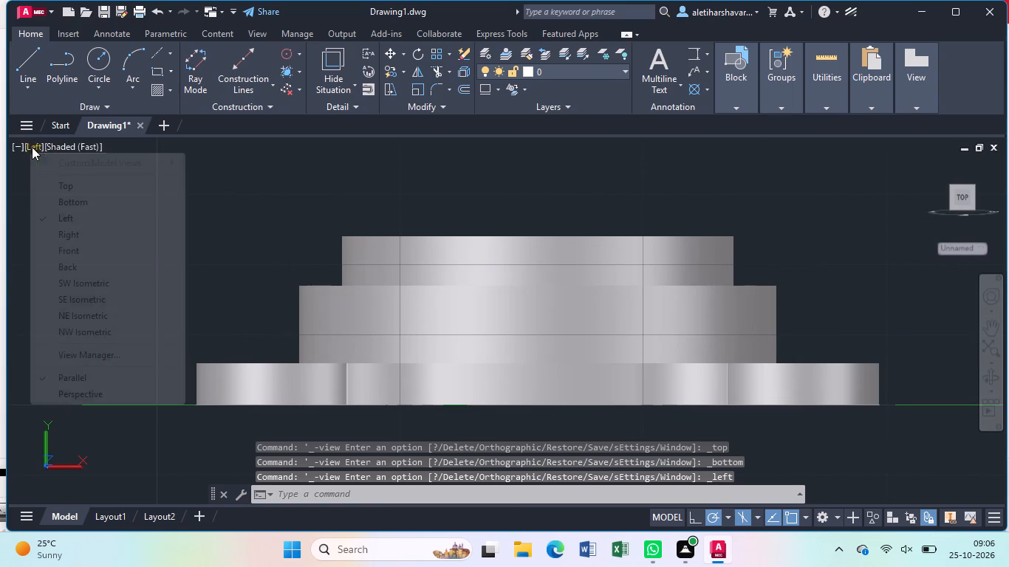
pyautogui.click(83, 234)
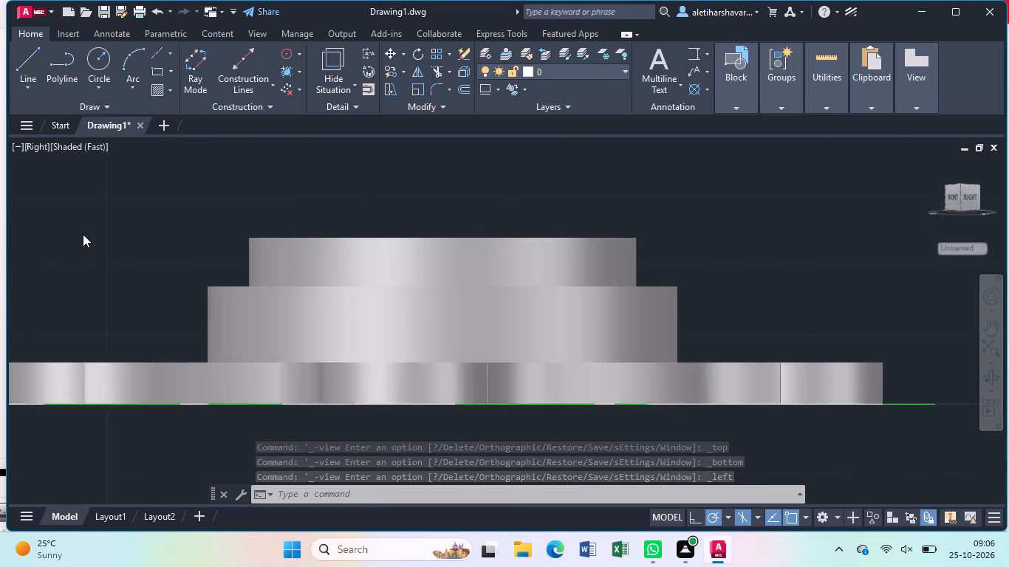
pyautogui.click(32, 144)
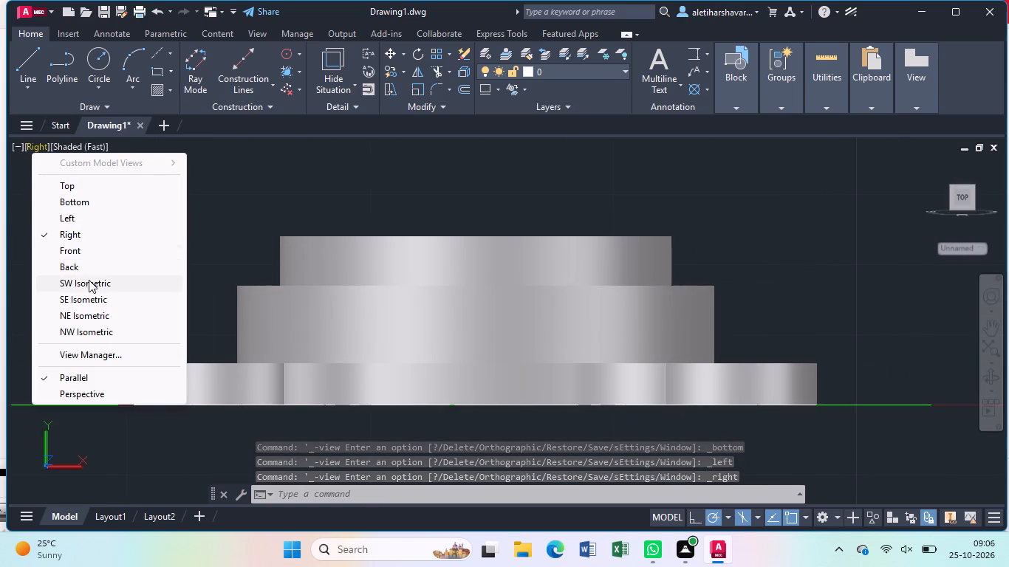
pyautogui.click(89, 280)
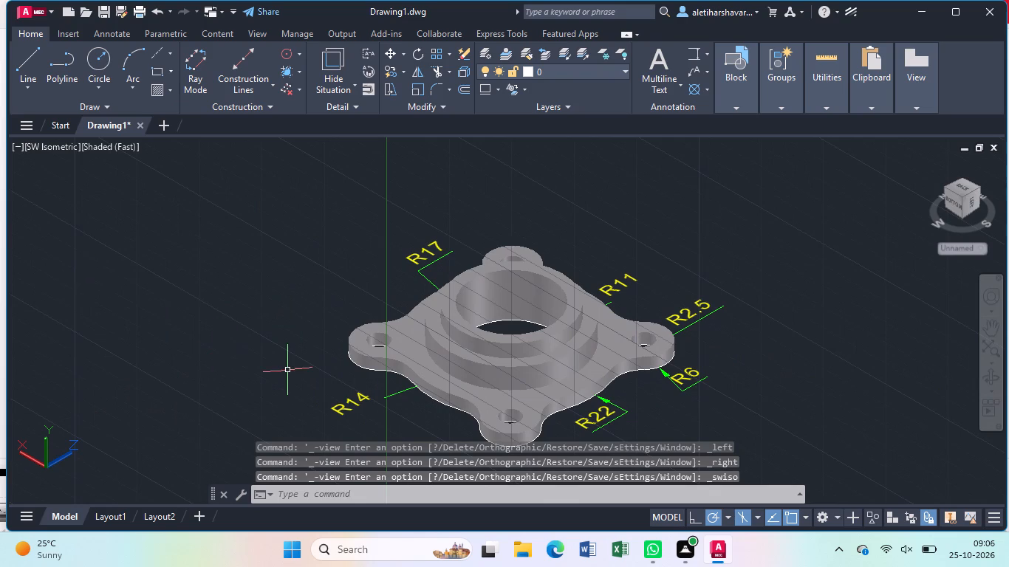
pyautogui.moveTo(290, 371); pyautogui.dragTo(290, 314, button='middle')
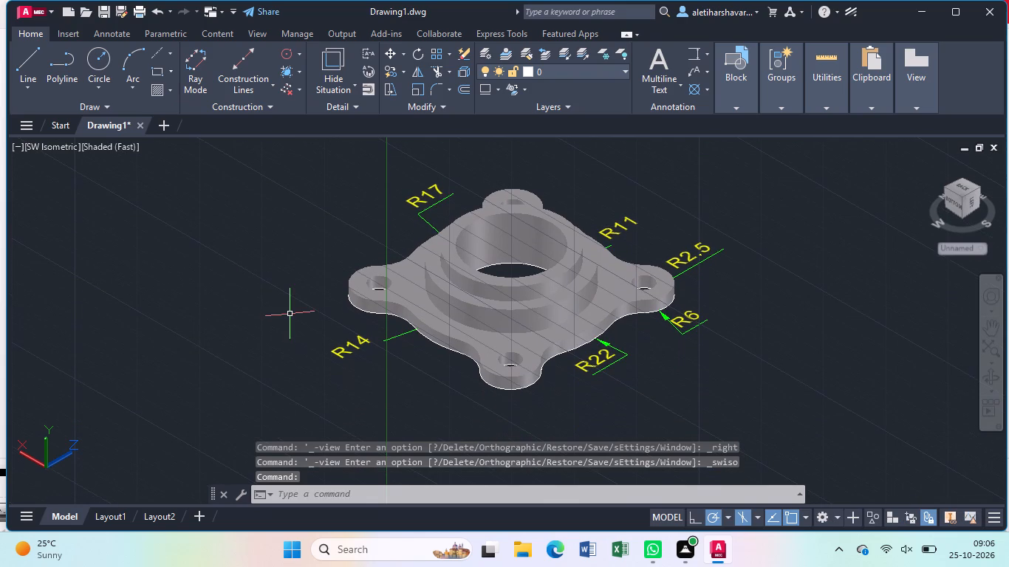
pyautogui.press('Escape')
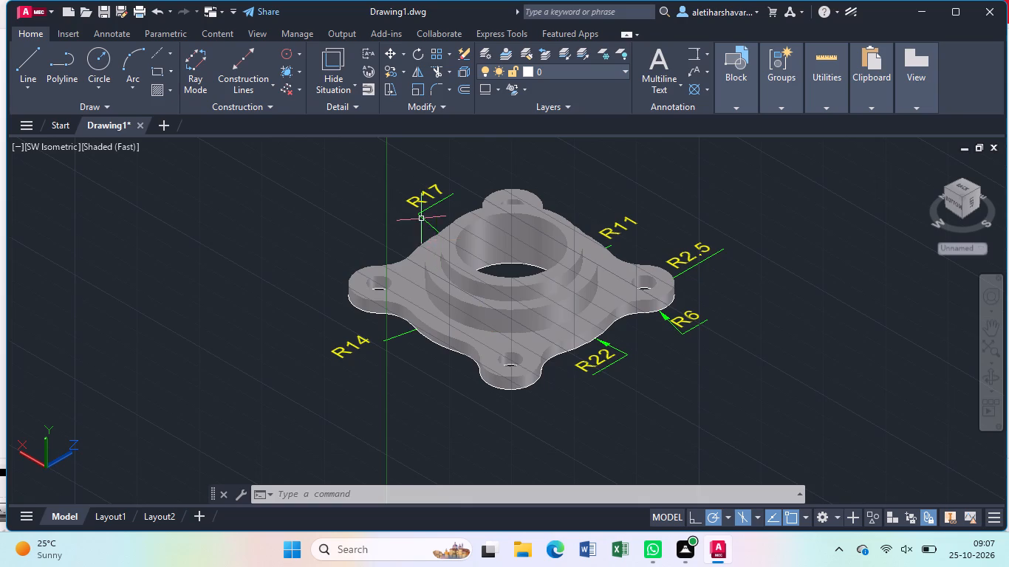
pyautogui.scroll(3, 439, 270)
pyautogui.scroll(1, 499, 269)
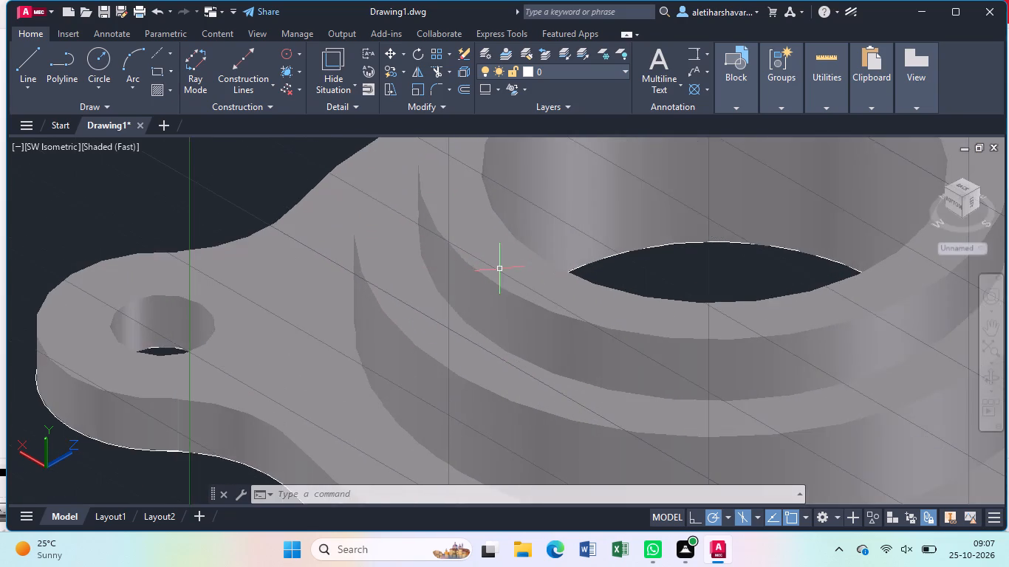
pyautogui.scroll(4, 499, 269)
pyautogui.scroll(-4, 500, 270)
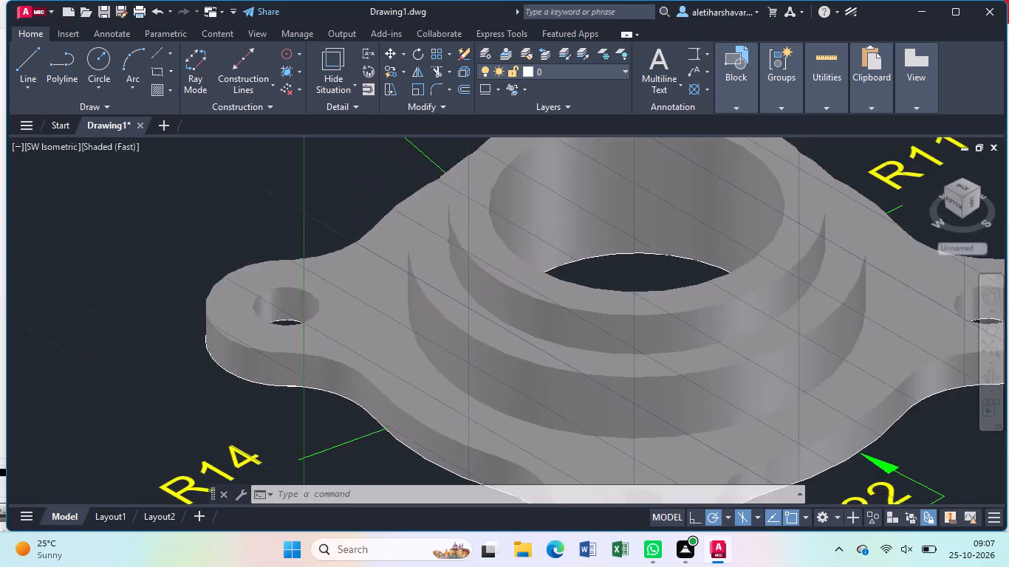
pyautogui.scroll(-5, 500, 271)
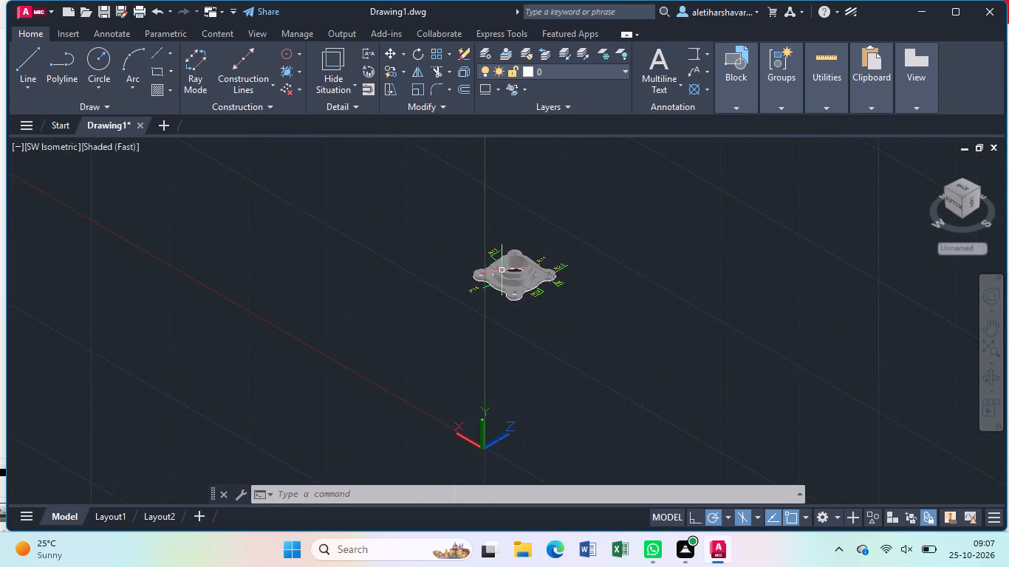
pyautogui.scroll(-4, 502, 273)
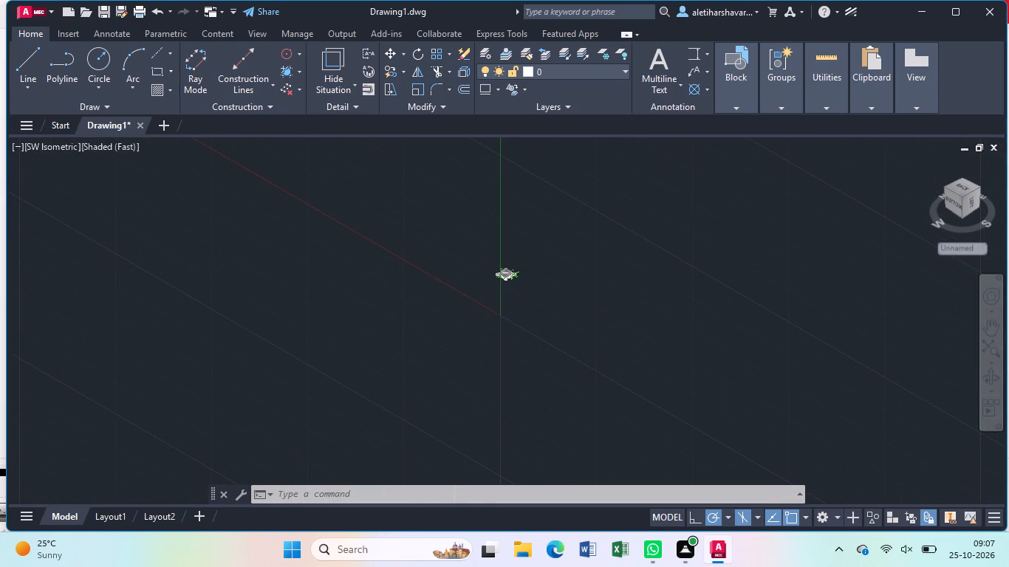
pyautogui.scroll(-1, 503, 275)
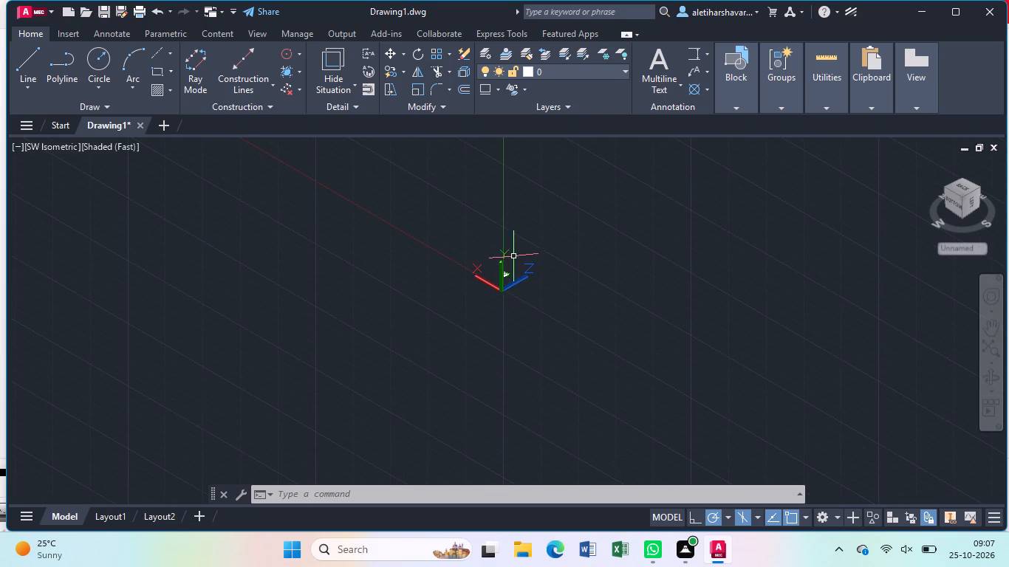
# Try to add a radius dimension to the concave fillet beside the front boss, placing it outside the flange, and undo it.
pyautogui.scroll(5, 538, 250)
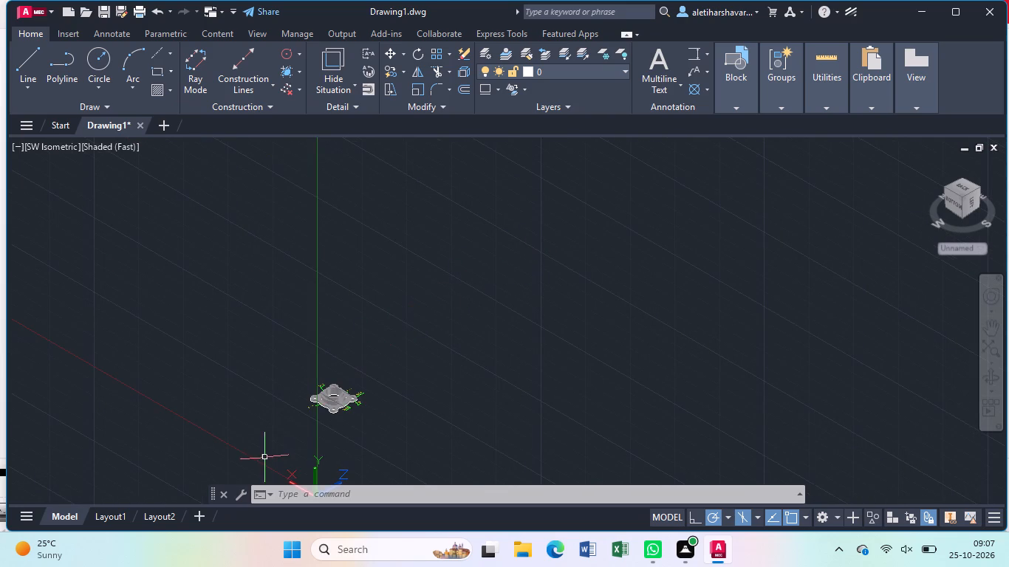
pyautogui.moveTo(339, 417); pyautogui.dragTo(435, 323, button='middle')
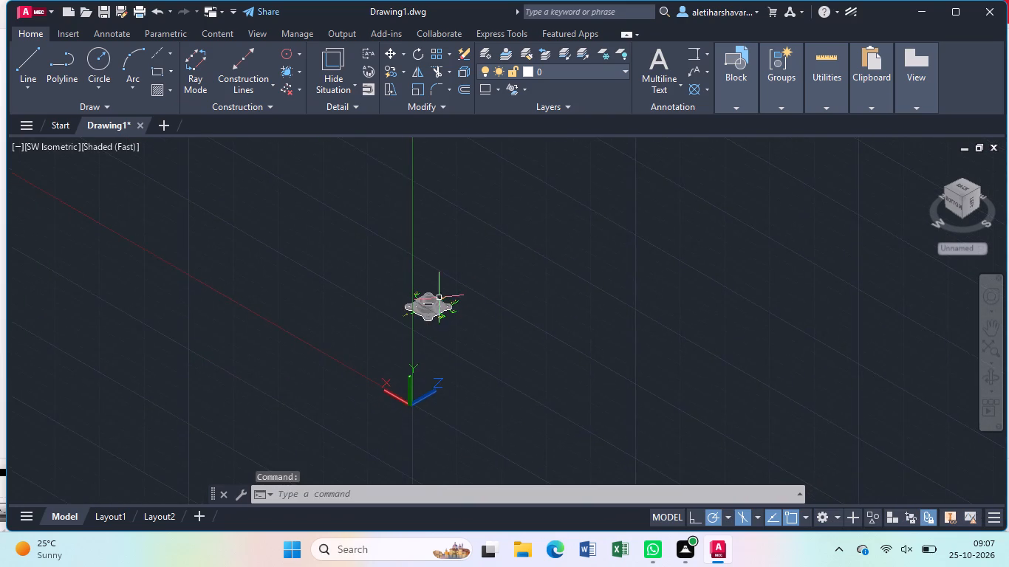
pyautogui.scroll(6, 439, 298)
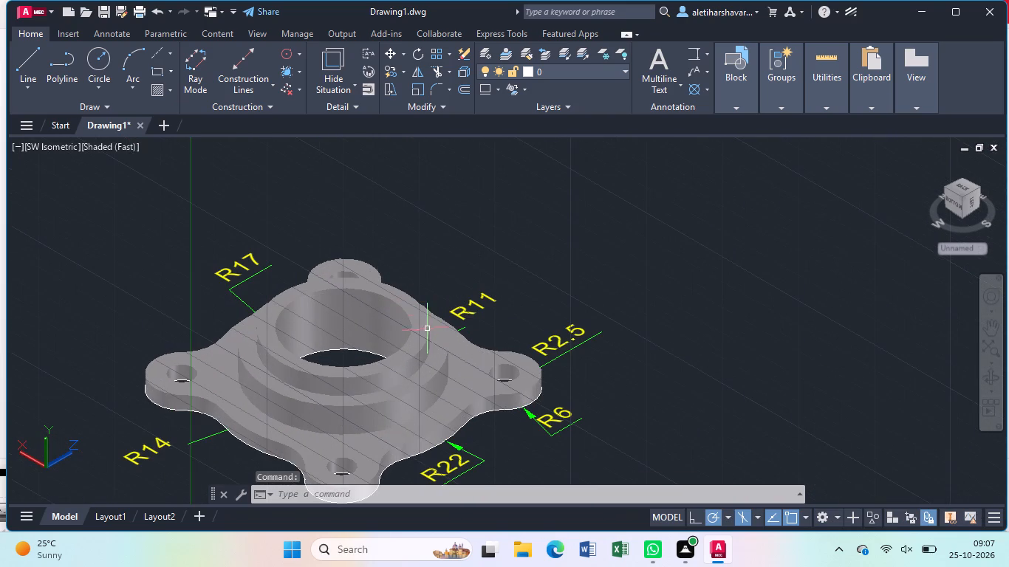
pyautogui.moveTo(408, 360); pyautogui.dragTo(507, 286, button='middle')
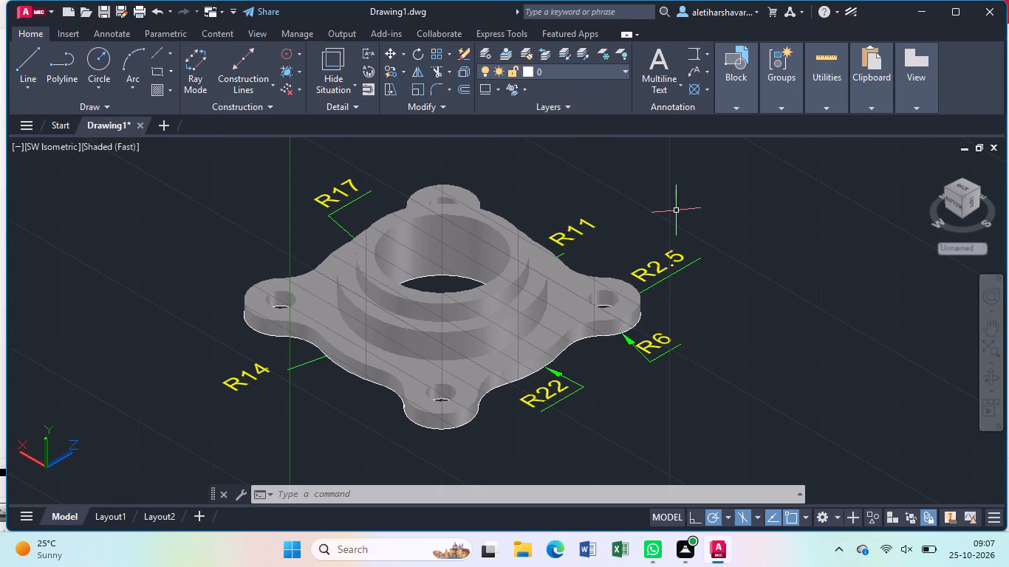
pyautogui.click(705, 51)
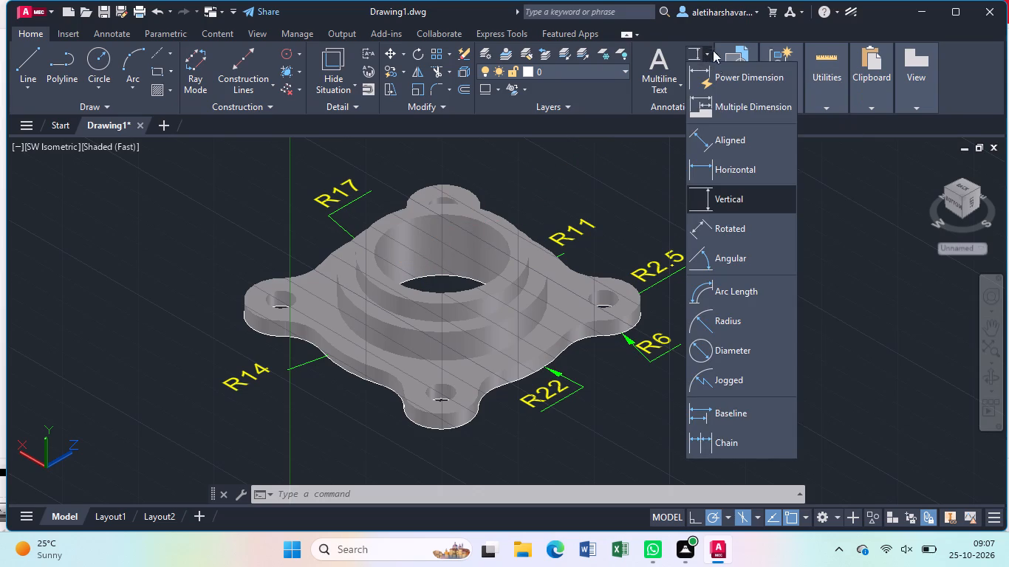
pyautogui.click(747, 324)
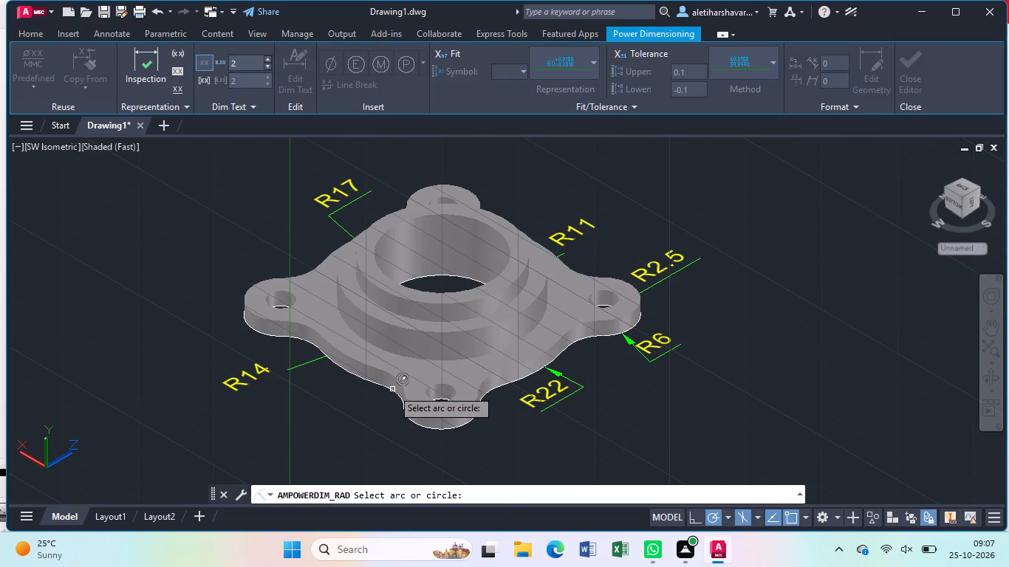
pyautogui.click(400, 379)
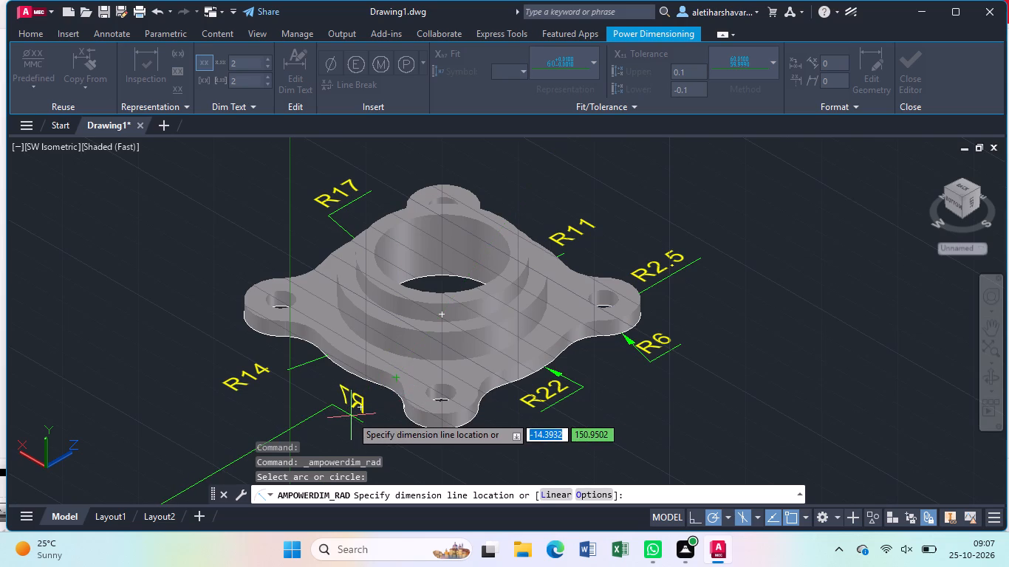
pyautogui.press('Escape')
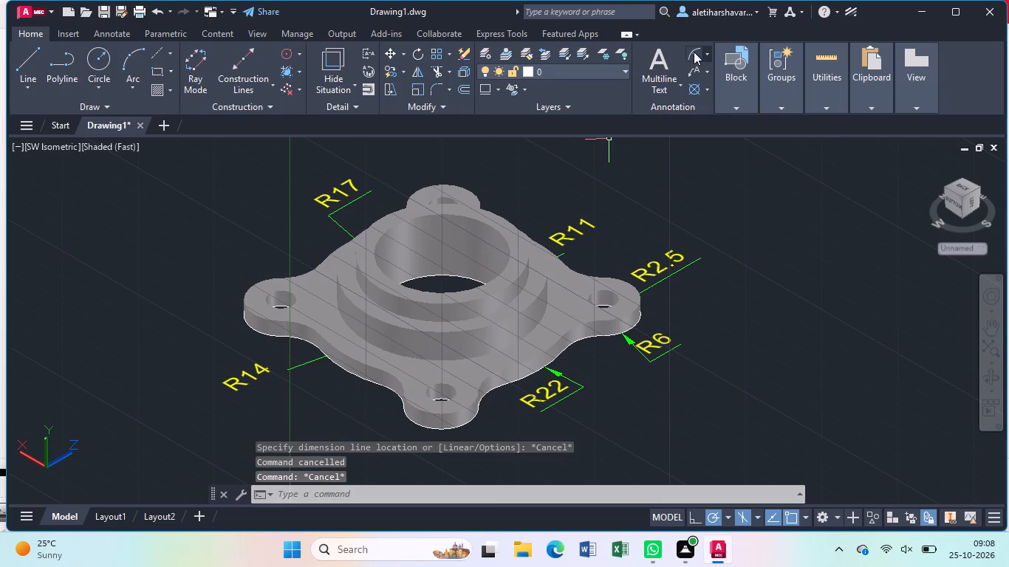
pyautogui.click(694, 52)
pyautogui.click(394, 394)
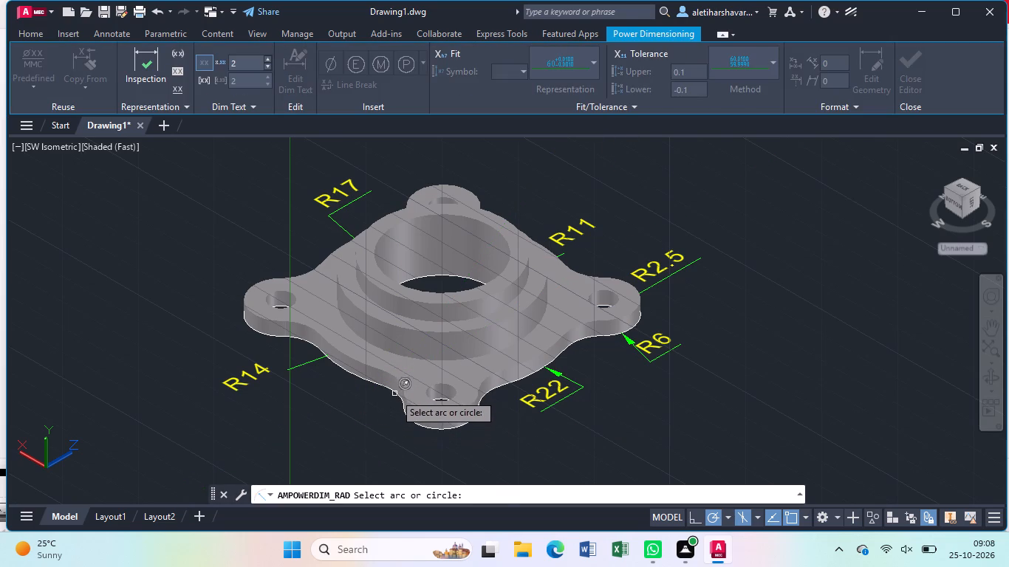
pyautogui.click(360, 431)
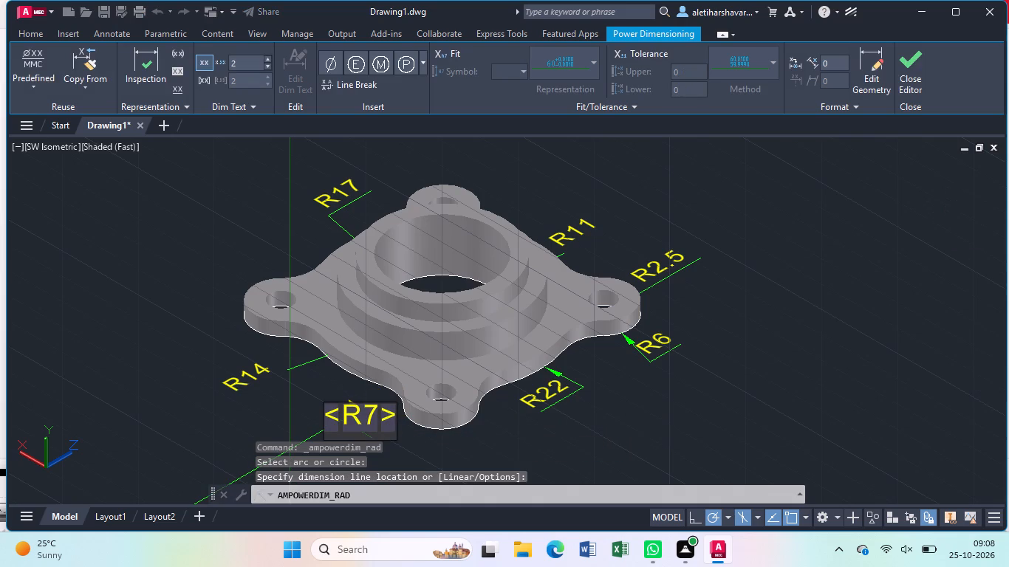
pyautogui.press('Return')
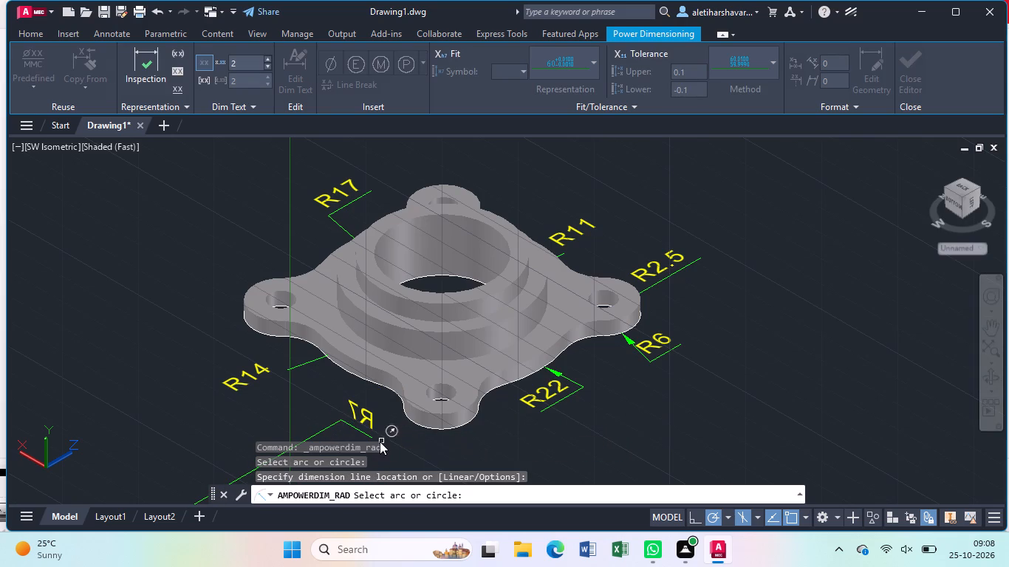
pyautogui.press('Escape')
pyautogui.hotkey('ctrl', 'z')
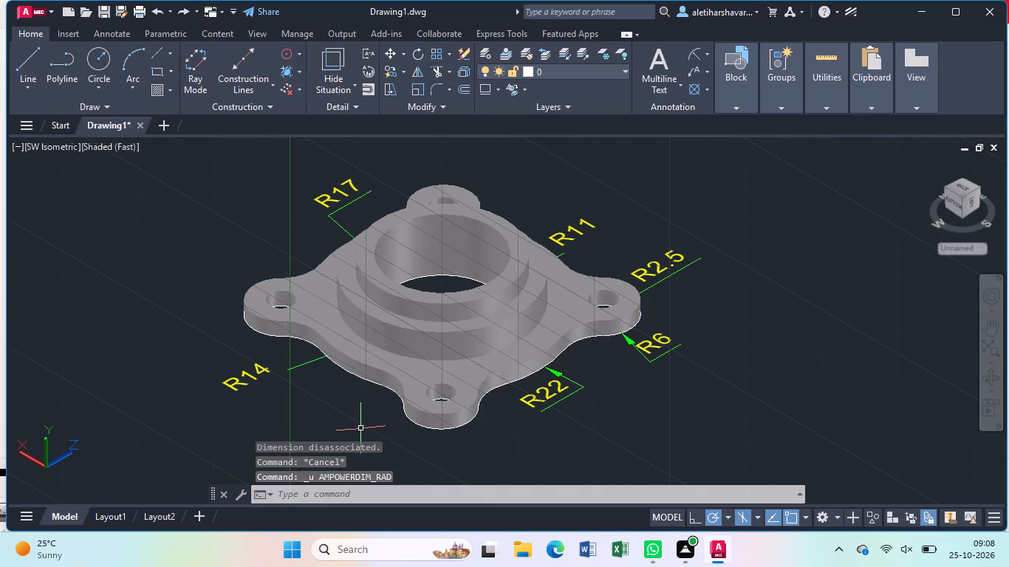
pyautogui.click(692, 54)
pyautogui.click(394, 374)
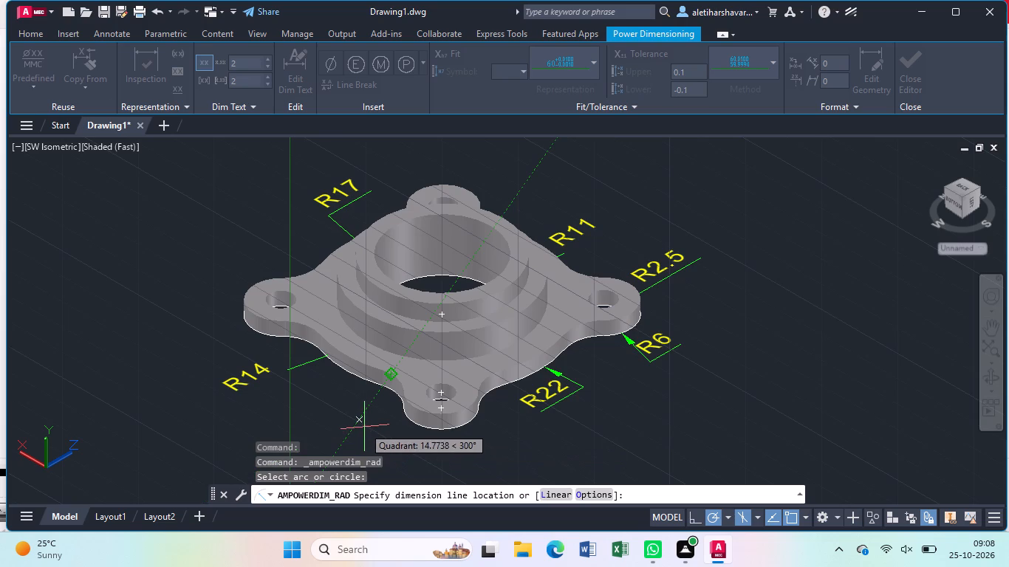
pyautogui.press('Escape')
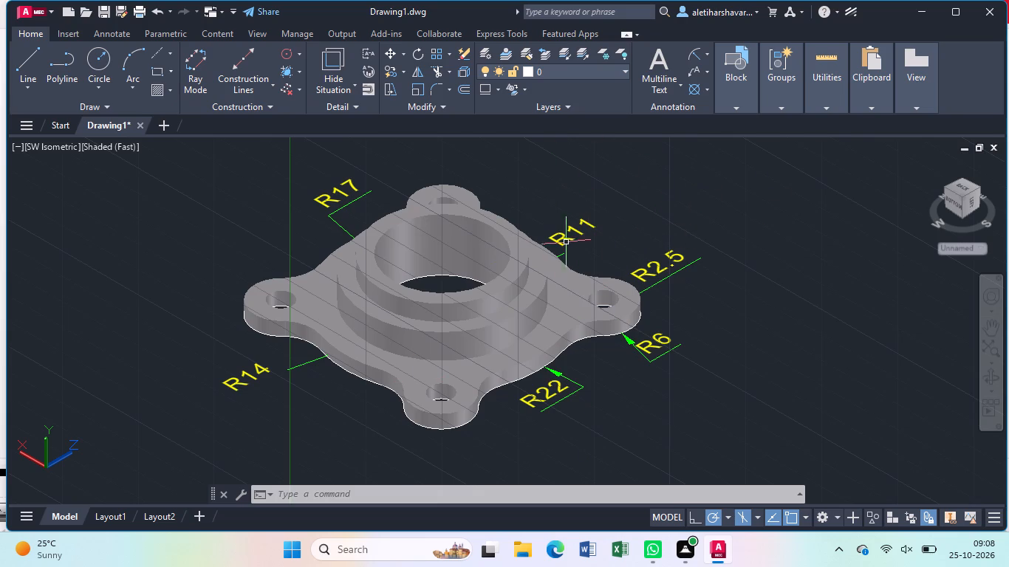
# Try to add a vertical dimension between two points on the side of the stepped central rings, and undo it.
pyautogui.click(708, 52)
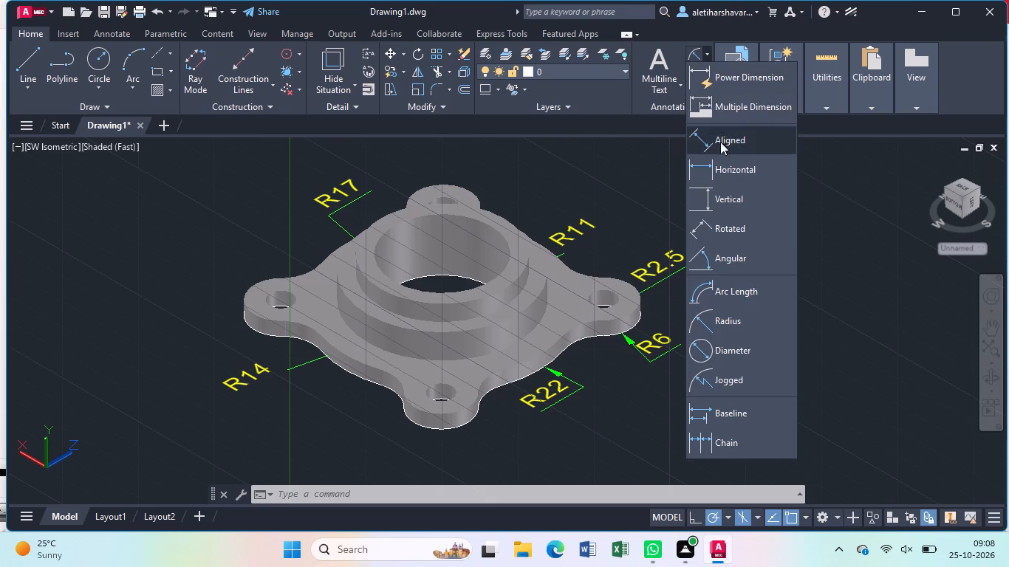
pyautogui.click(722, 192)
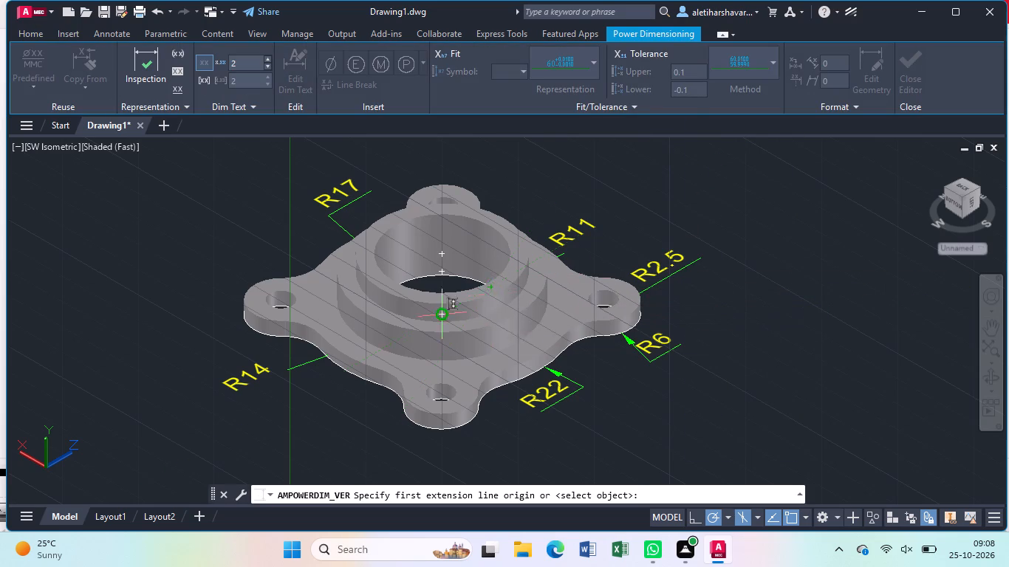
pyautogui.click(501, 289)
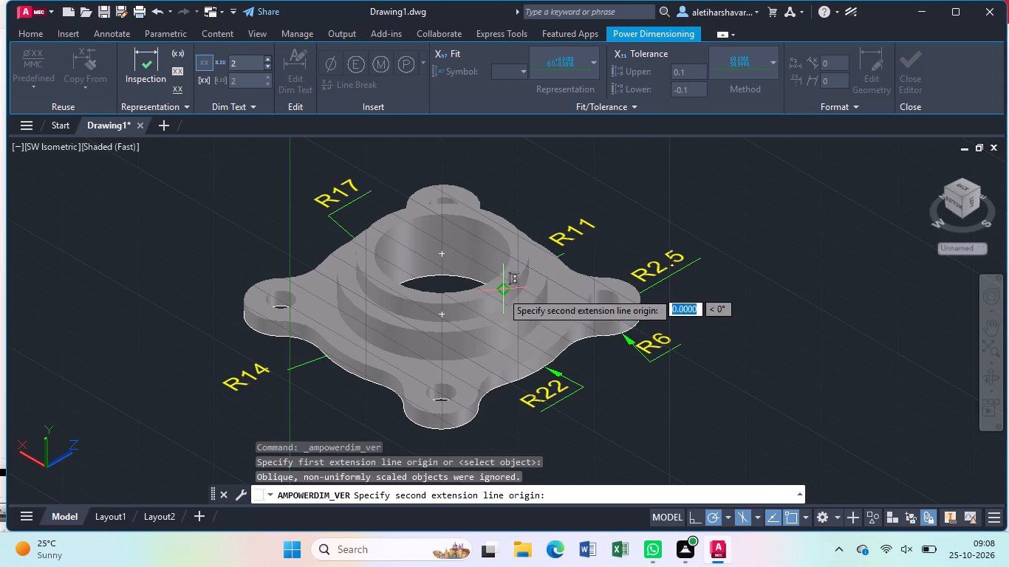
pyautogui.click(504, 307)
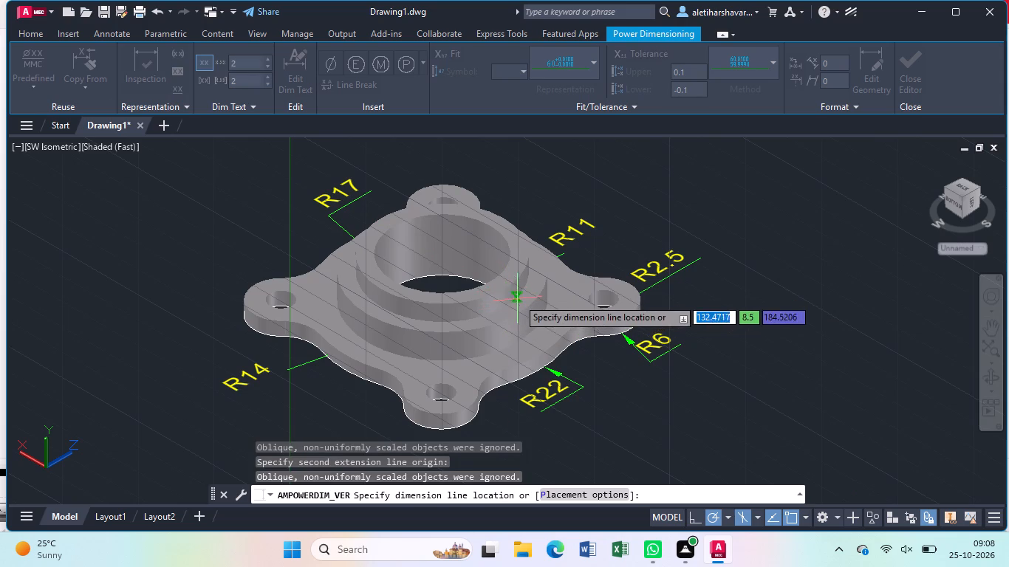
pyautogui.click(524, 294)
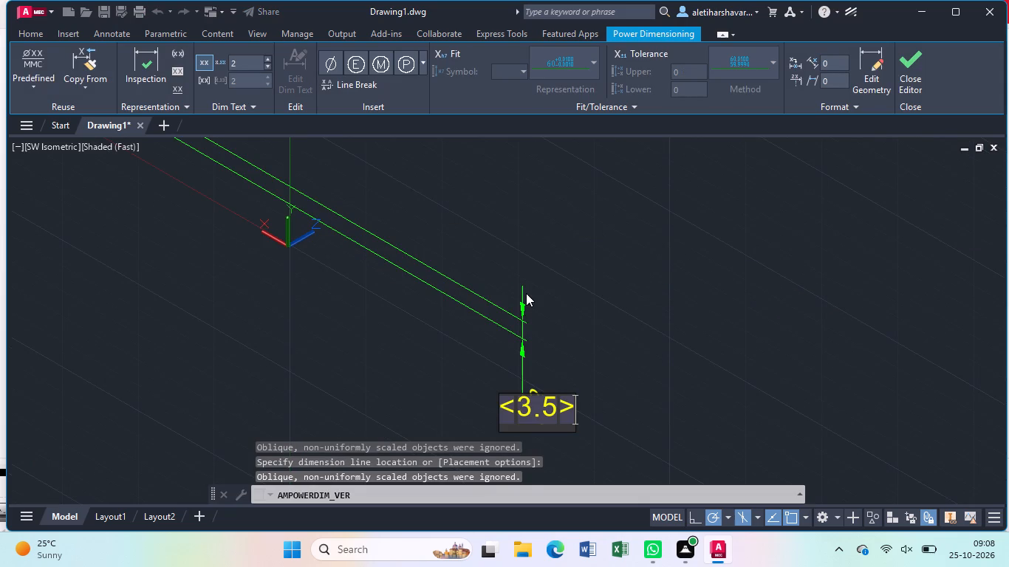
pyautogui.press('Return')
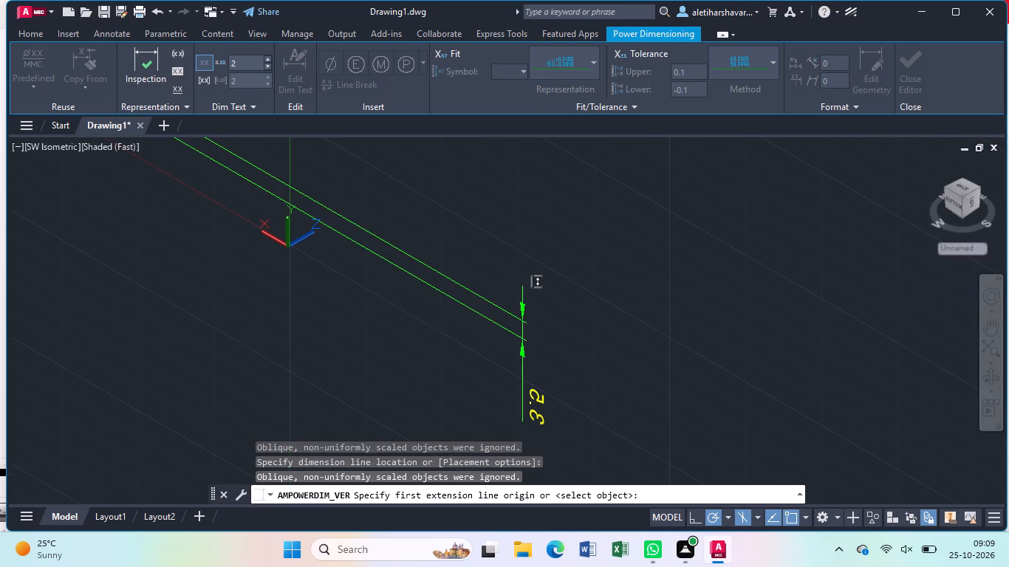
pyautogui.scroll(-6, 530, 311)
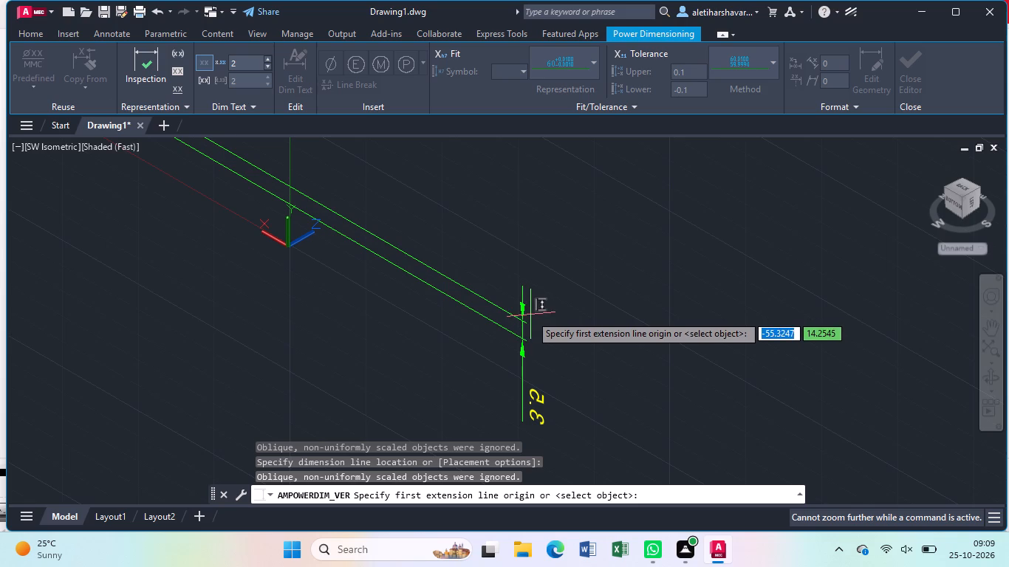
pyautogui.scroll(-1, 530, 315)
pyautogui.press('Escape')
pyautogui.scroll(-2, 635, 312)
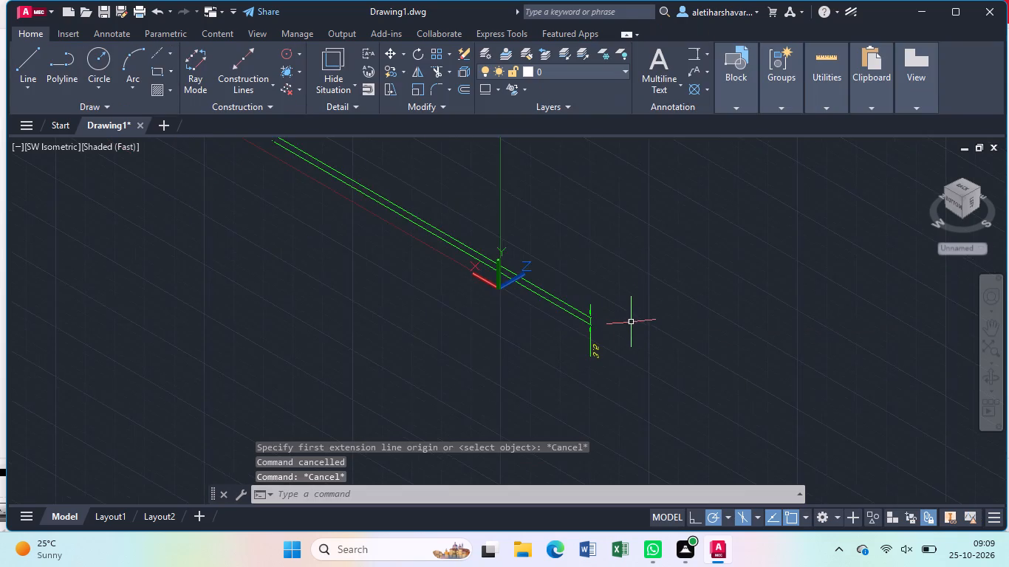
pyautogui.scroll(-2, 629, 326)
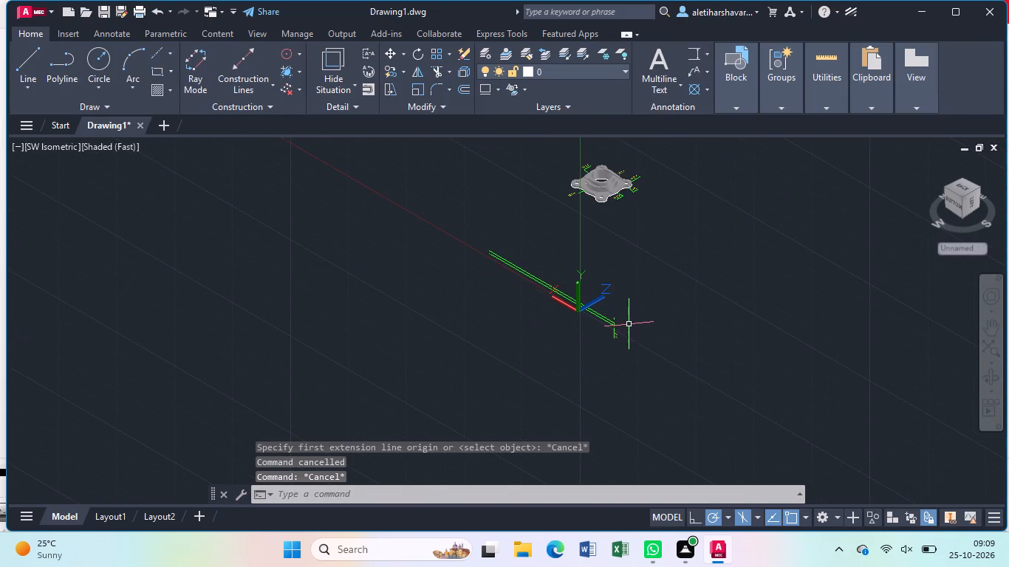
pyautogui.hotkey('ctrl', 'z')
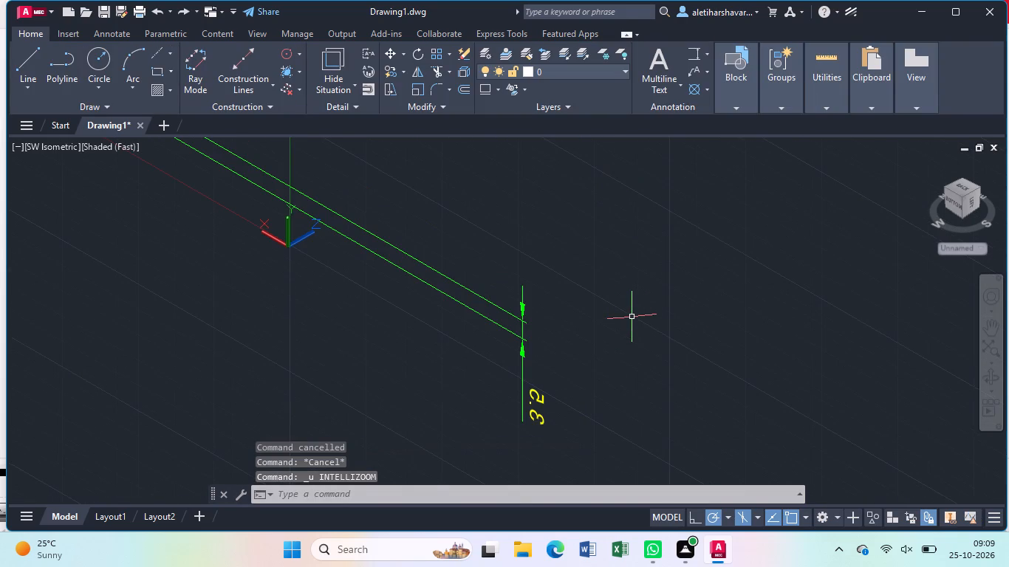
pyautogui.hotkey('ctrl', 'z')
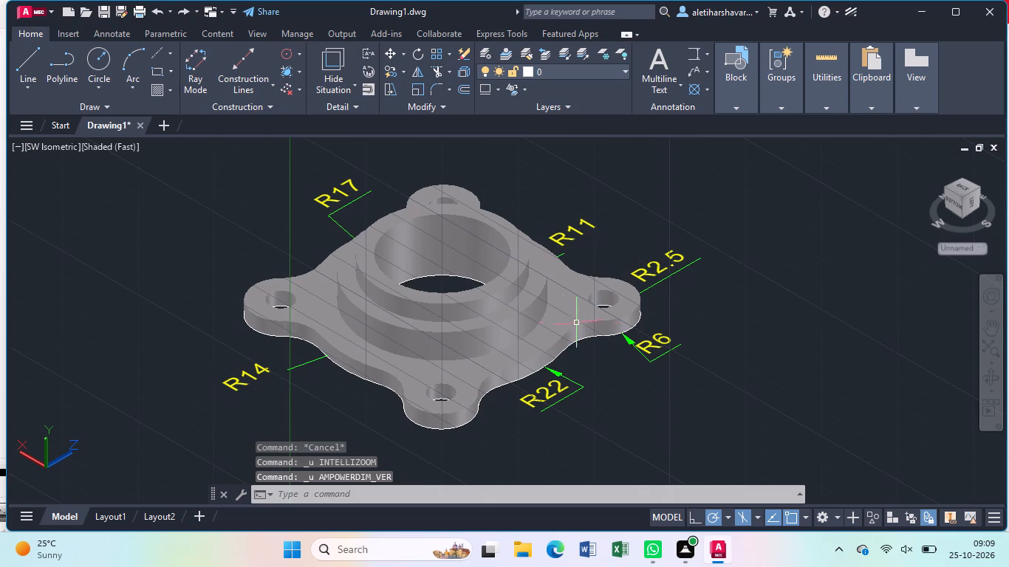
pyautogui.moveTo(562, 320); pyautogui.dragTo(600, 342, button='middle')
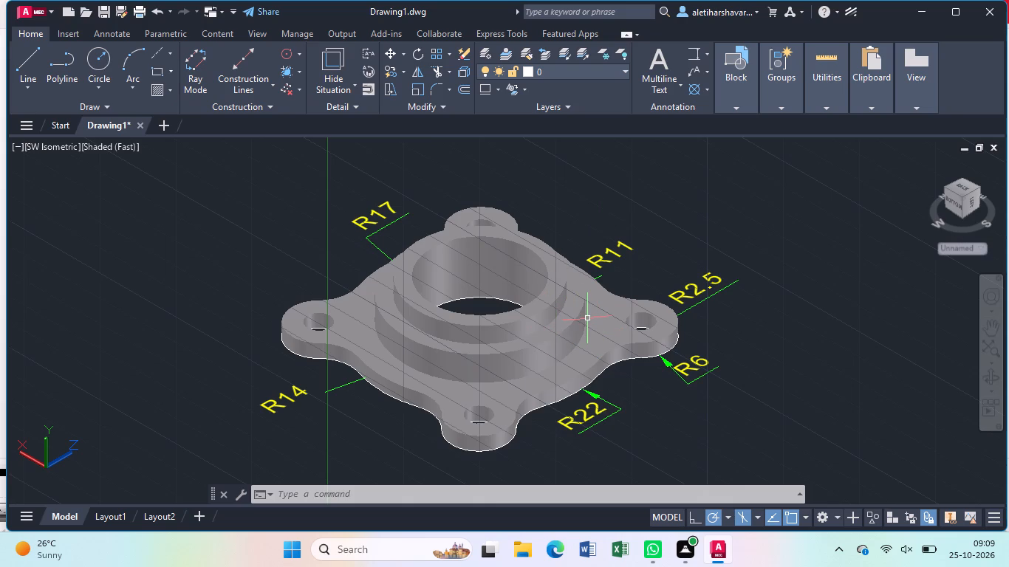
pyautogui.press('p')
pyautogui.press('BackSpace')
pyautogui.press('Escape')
# Start saving the drawing to the Documents folder and clear the proposed file name.
pyautogui.hotkey('ctrl', 's')
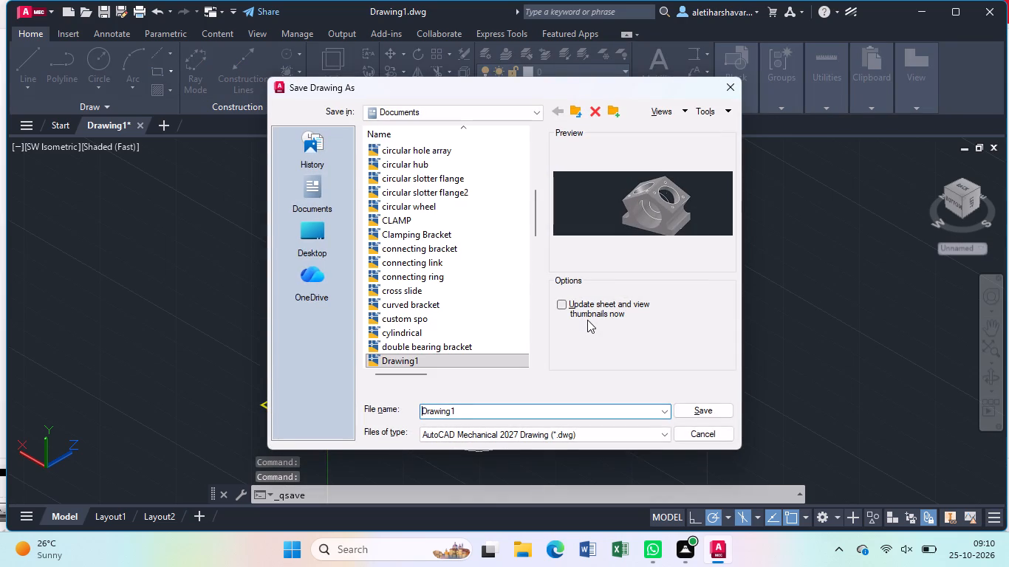
pyautogui.click(588, 409)
pyautogui.press('BackSpace')
pyautogui.press('BackSpace')
pyautogui.press('BackSpace')
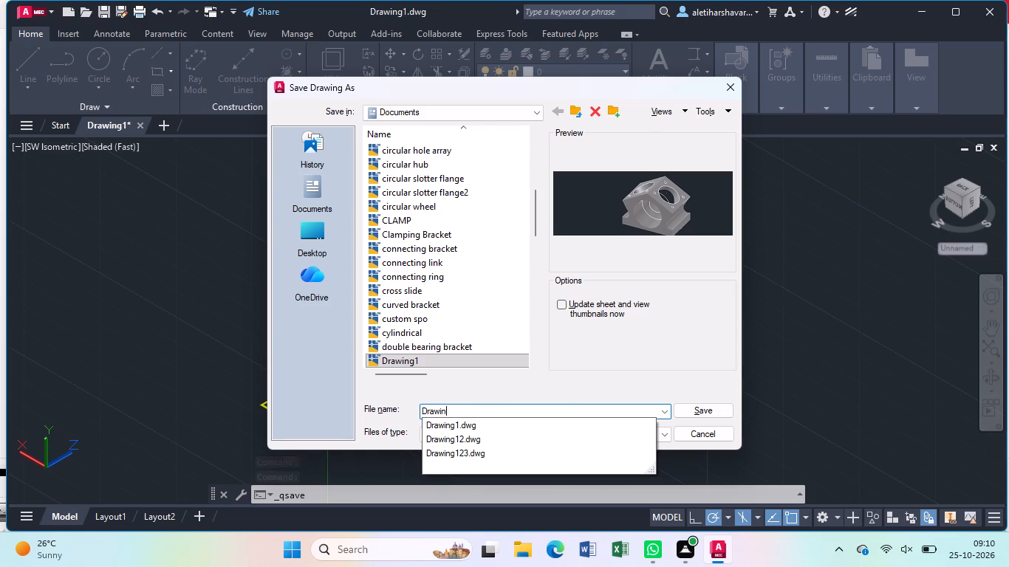
pyautogui.press('BackSpace')
pyautogui.press('BackSpace')
pyautogui.press('BackSpace')
pyautogui.press('BackSpace')
pyautogui.press('BackSpace')
pyautogui.press('BackSpace')
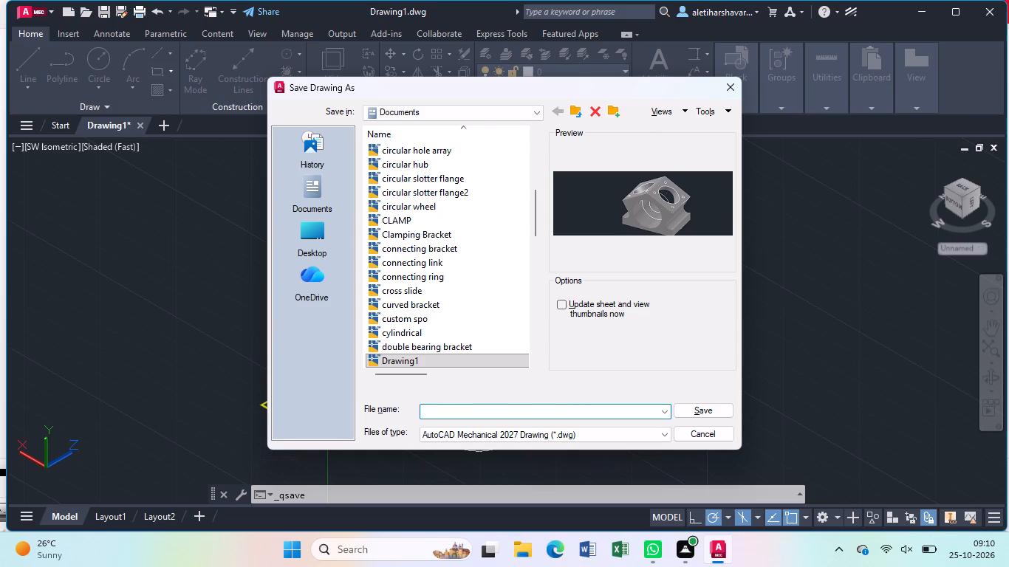
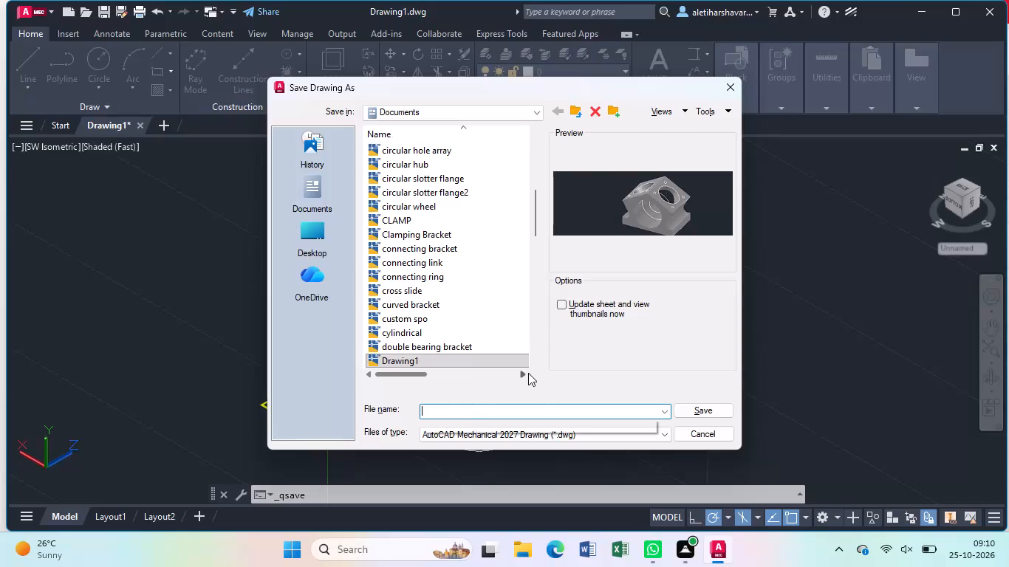
# Save the drawing as Flanged Gland in the Documents folder.
pyautogui.click(723, 405)
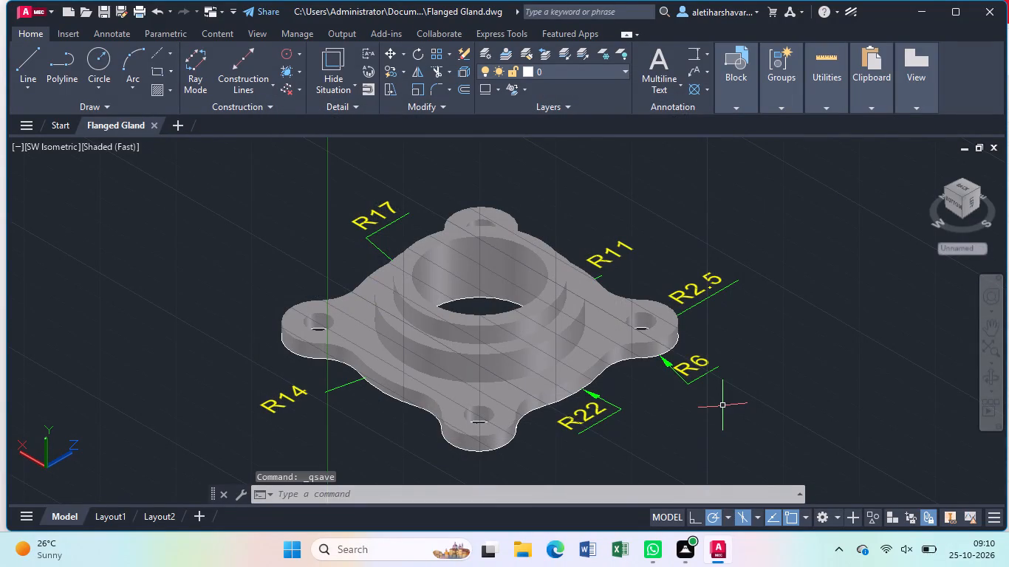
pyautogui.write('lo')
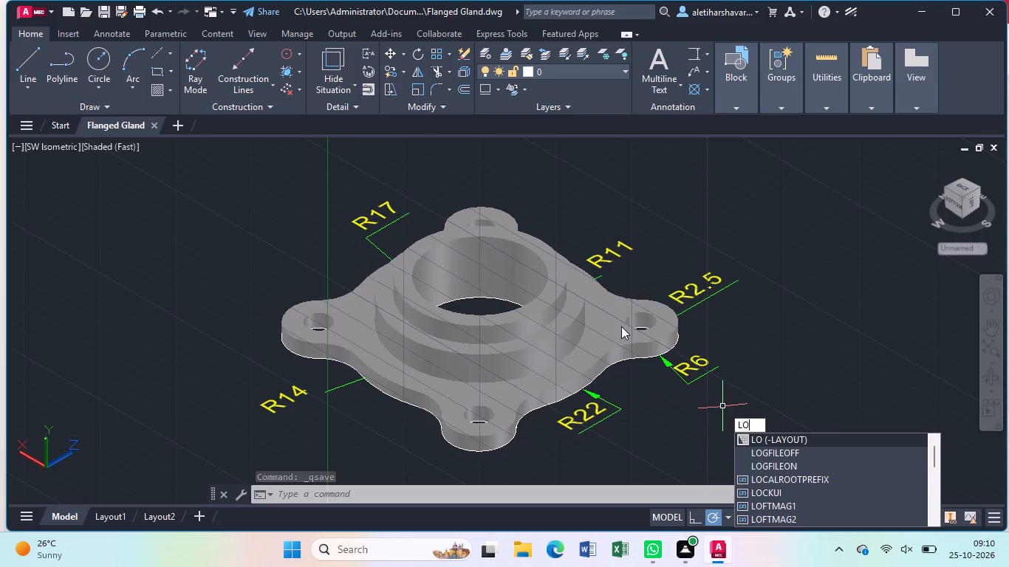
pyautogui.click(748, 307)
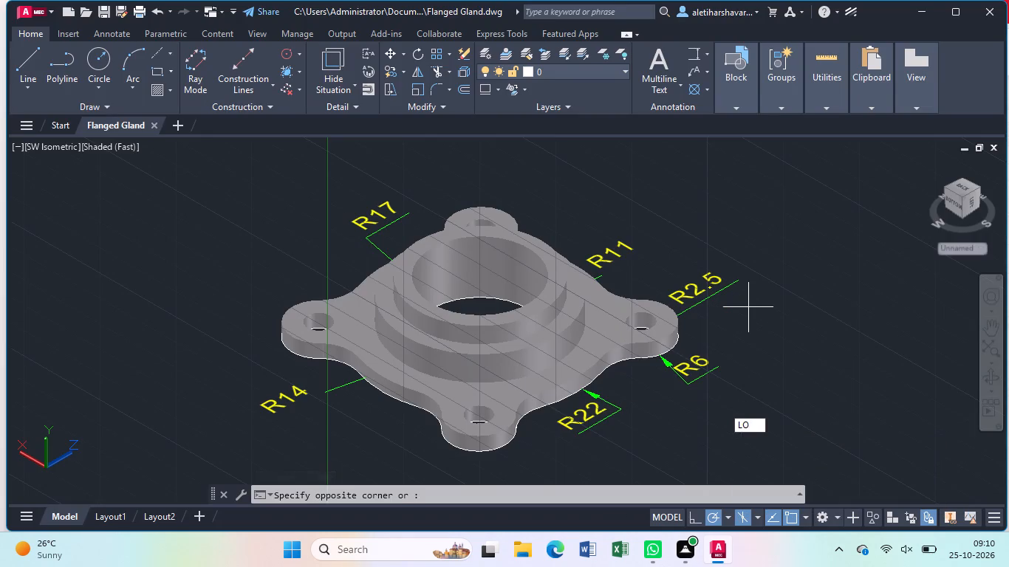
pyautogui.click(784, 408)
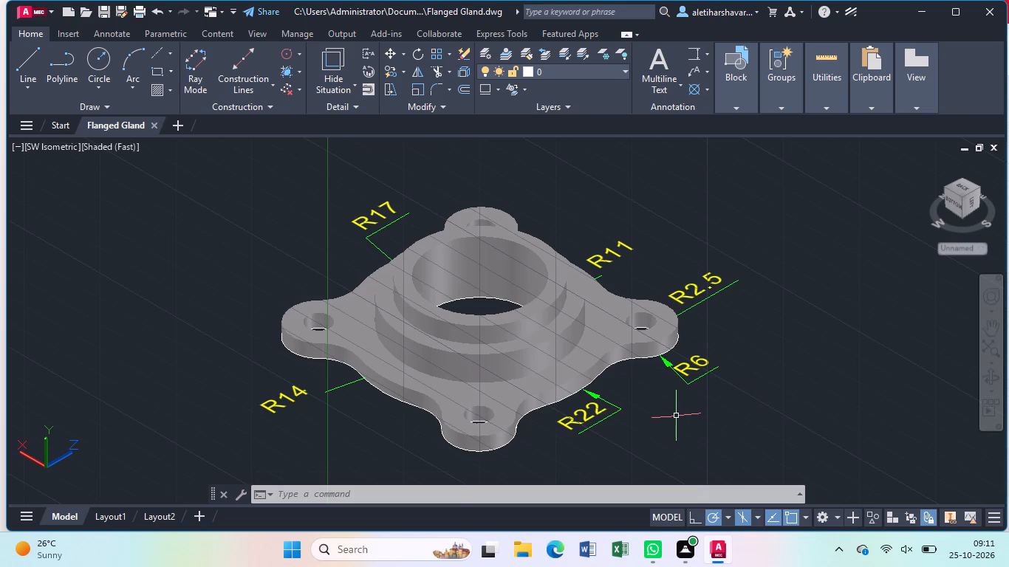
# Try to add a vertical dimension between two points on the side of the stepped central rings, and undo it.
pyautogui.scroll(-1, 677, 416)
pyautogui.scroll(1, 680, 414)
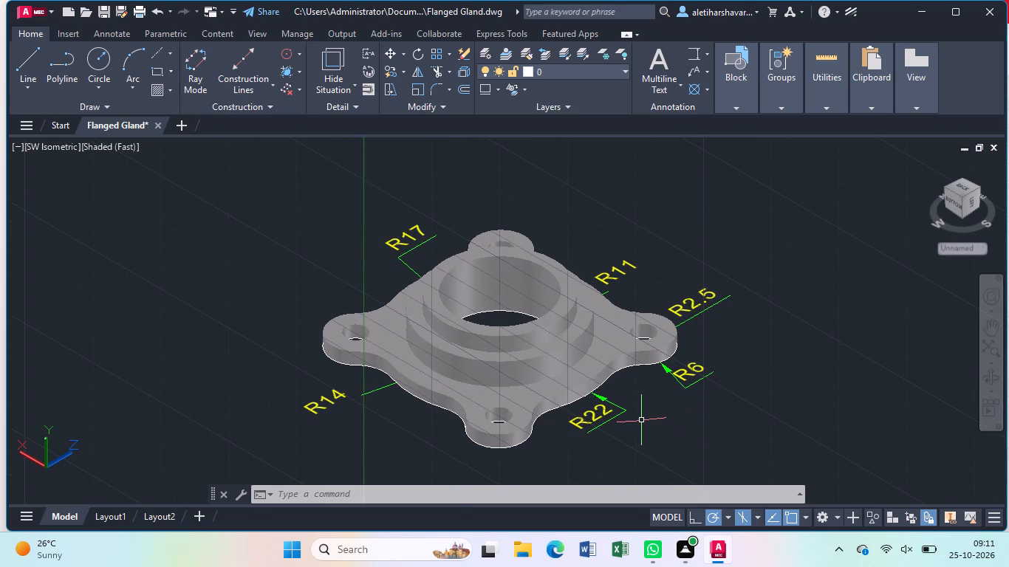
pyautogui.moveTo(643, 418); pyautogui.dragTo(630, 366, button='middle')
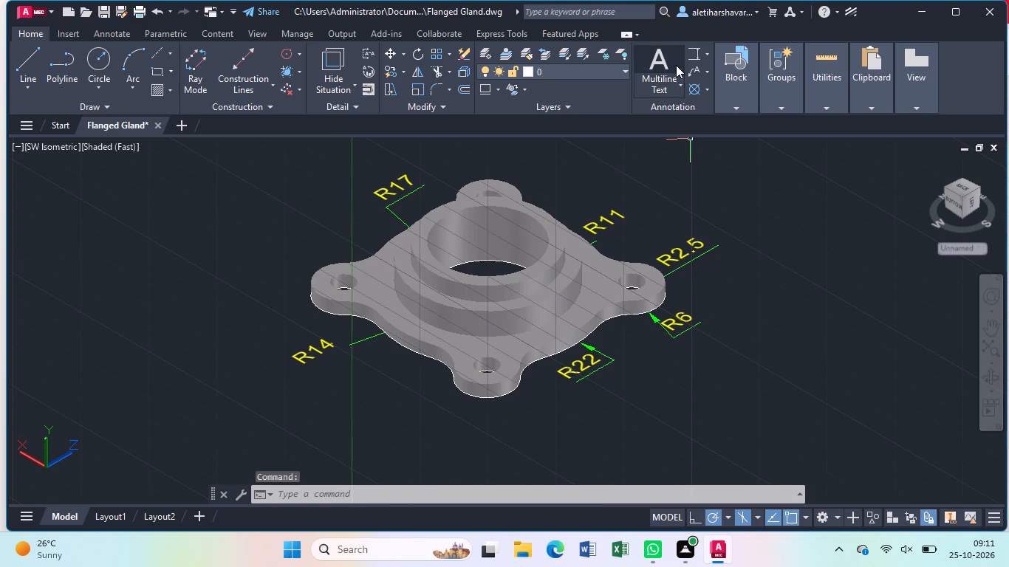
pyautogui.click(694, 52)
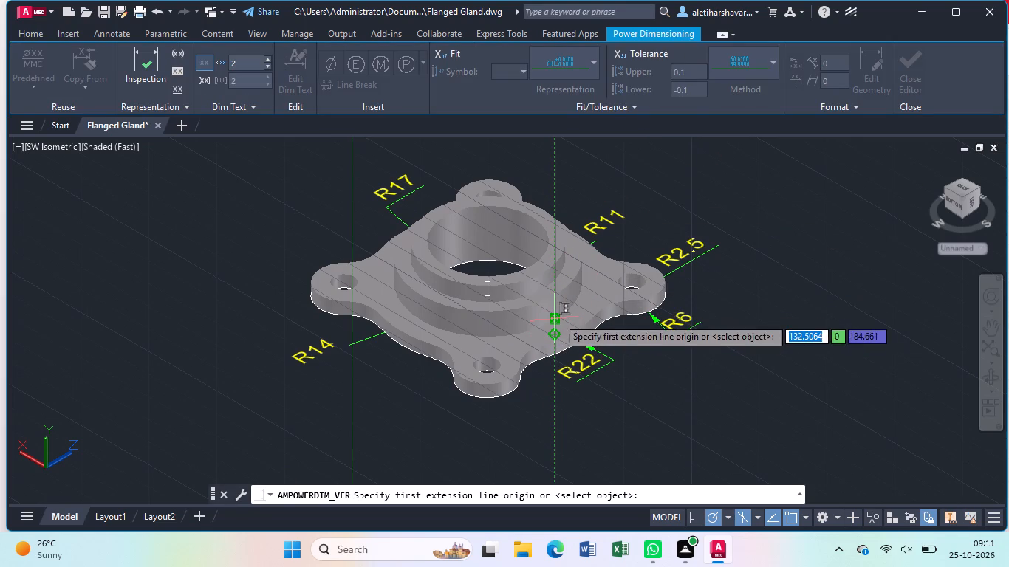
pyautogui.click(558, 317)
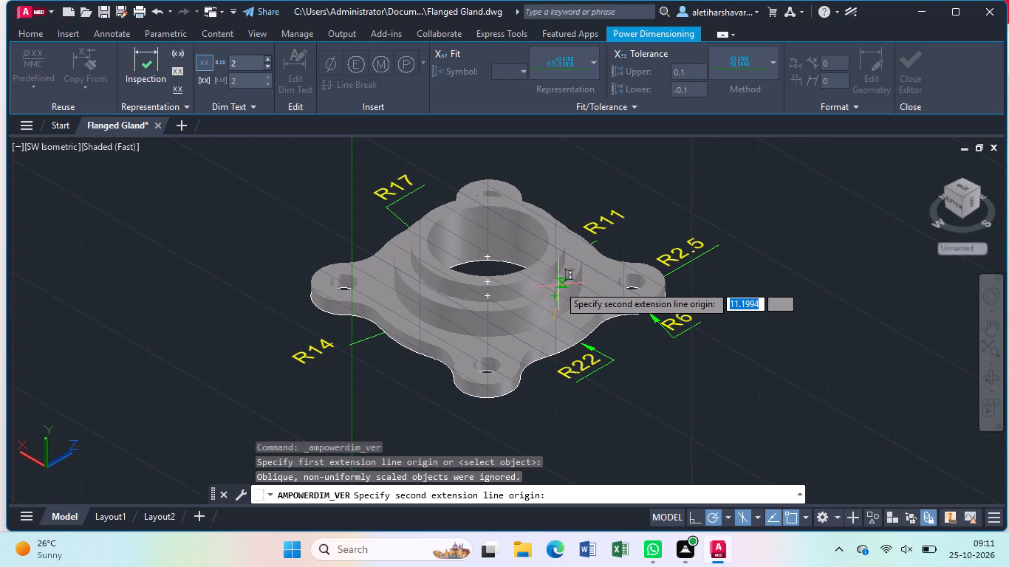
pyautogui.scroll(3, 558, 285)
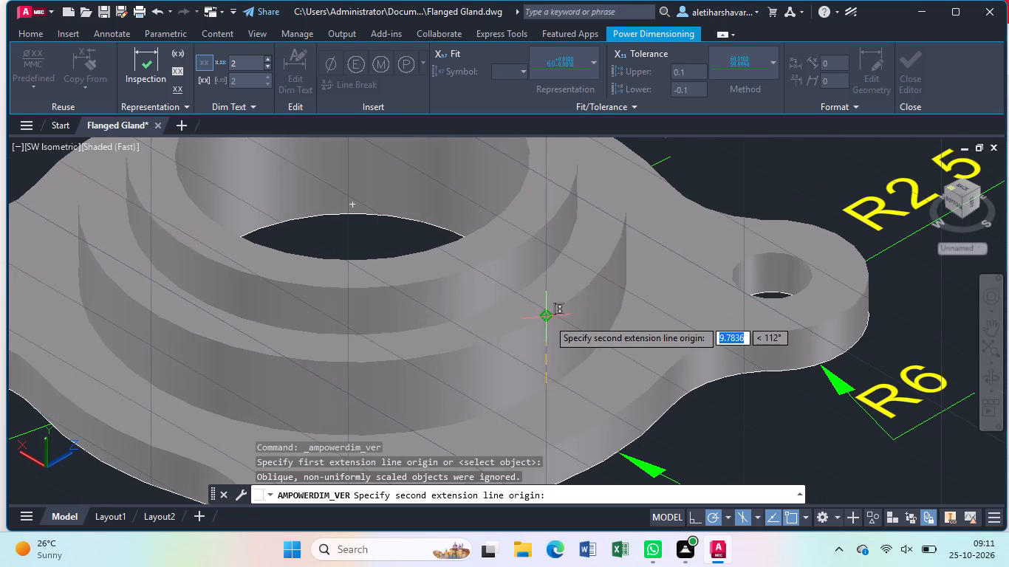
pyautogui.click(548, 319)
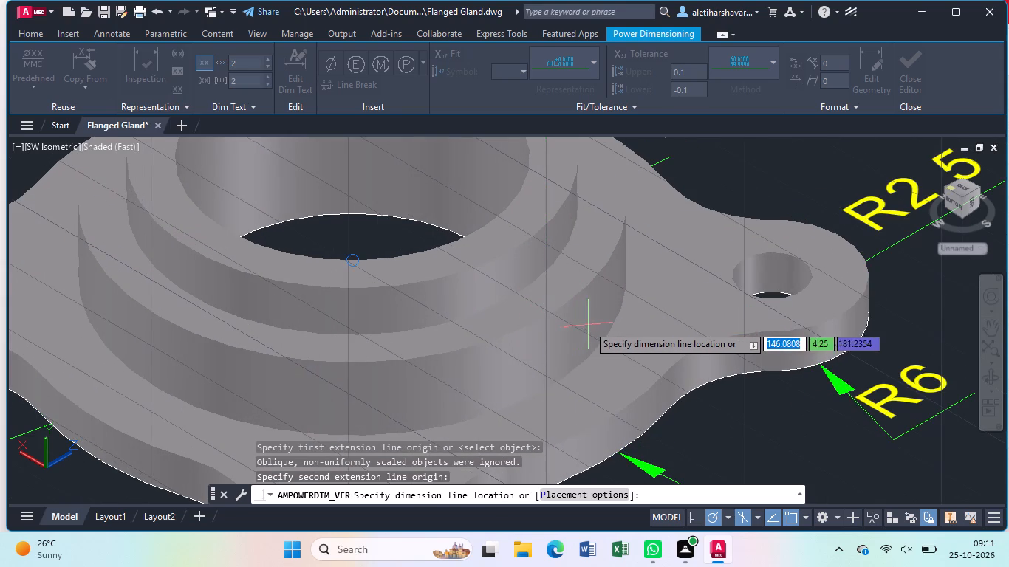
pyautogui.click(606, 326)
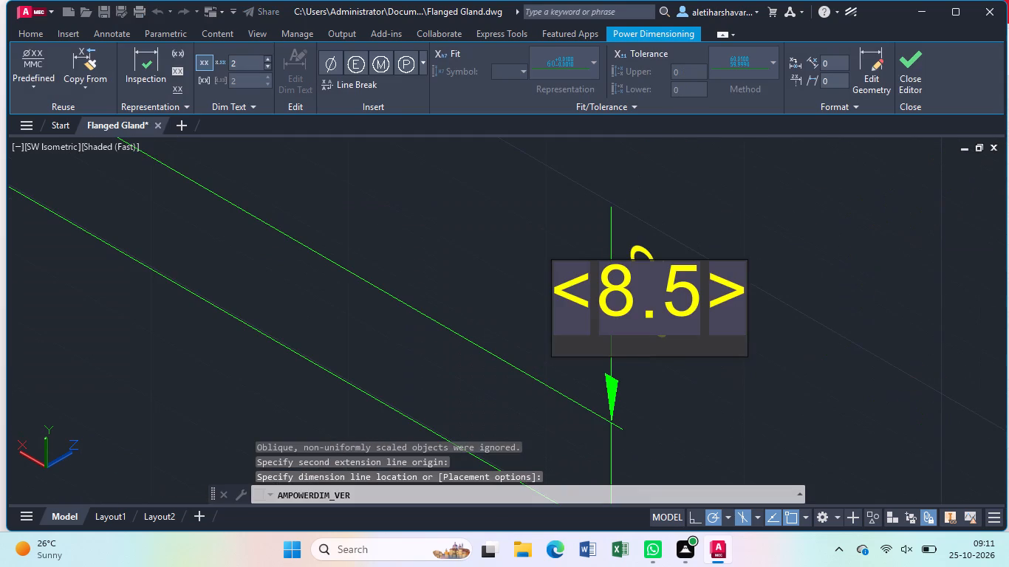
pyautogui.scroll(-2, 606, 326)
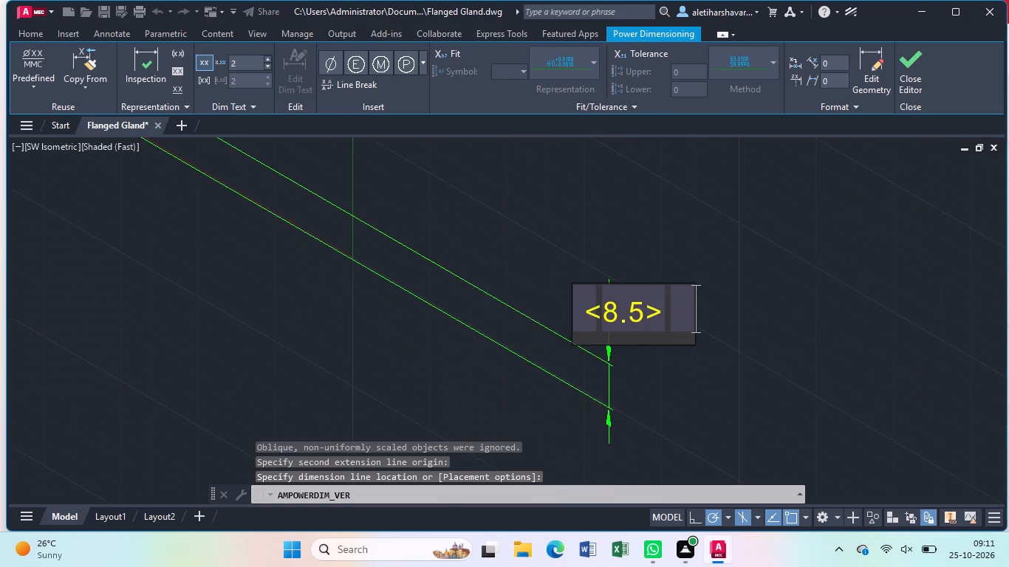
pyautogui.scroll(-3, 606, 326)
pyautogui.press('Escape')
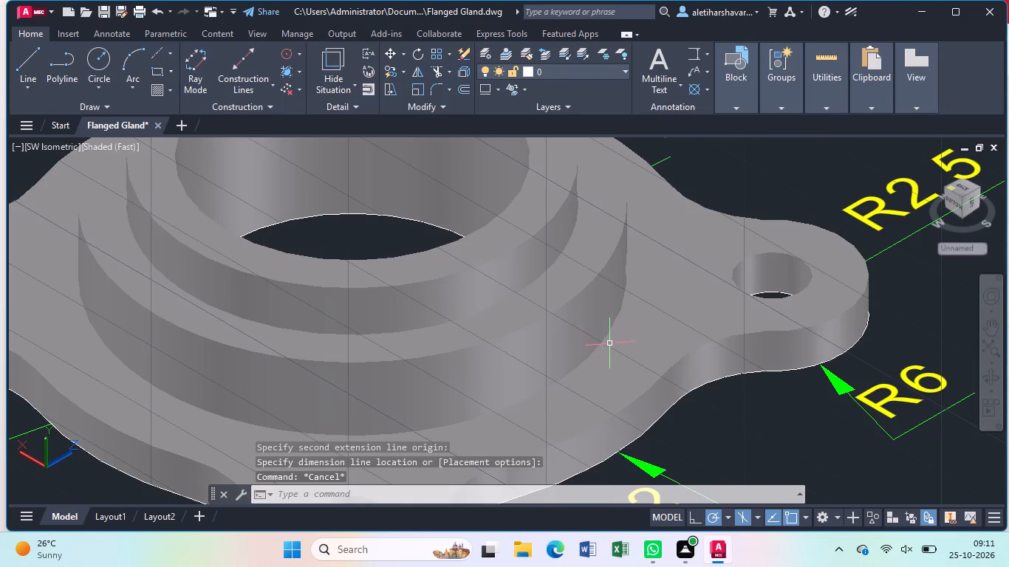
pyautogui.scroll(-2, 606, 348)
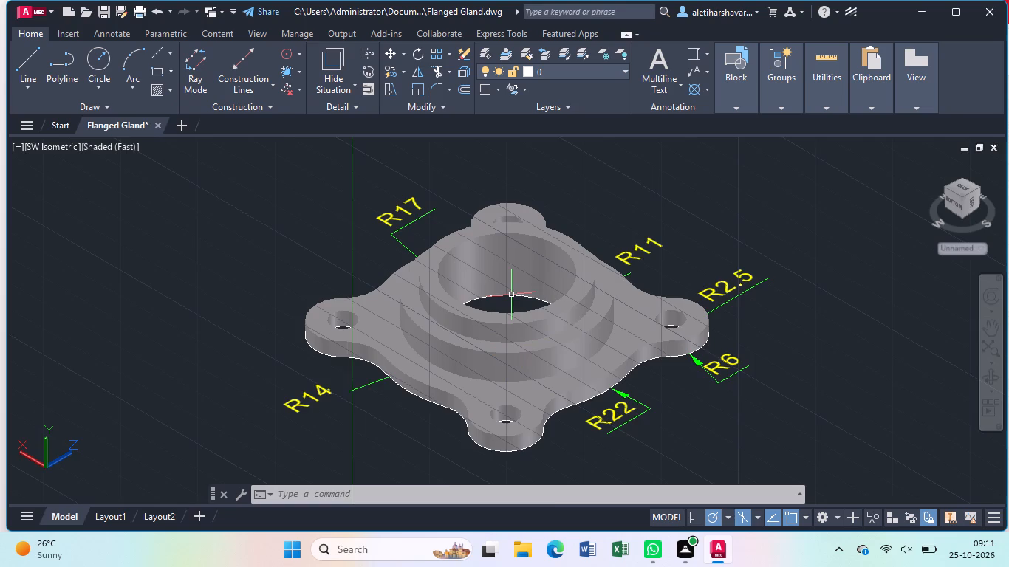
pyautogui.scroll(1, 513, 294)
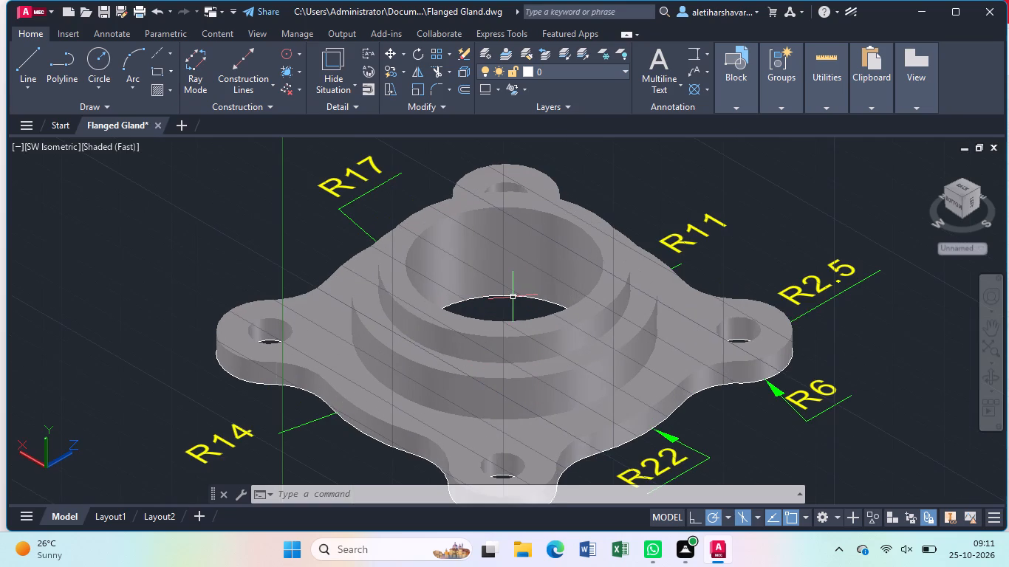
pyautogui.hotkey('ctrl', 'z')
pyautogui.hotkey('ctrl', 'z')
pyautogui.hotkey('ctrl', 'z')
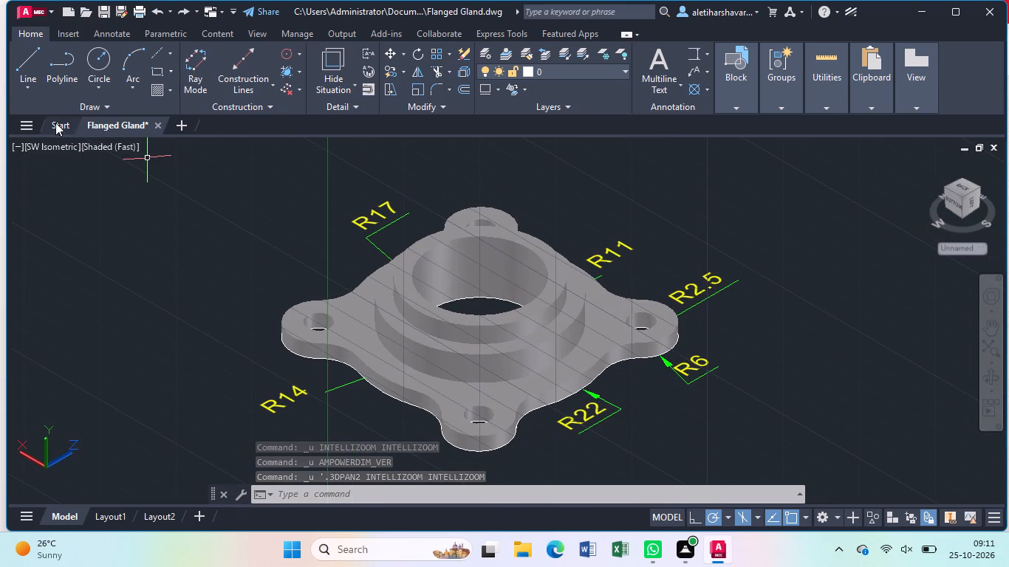
# Examine the dimensioned flange in the 2D Wireframe visual style and return it to Shaded.
pyautogui.click(122, 145)
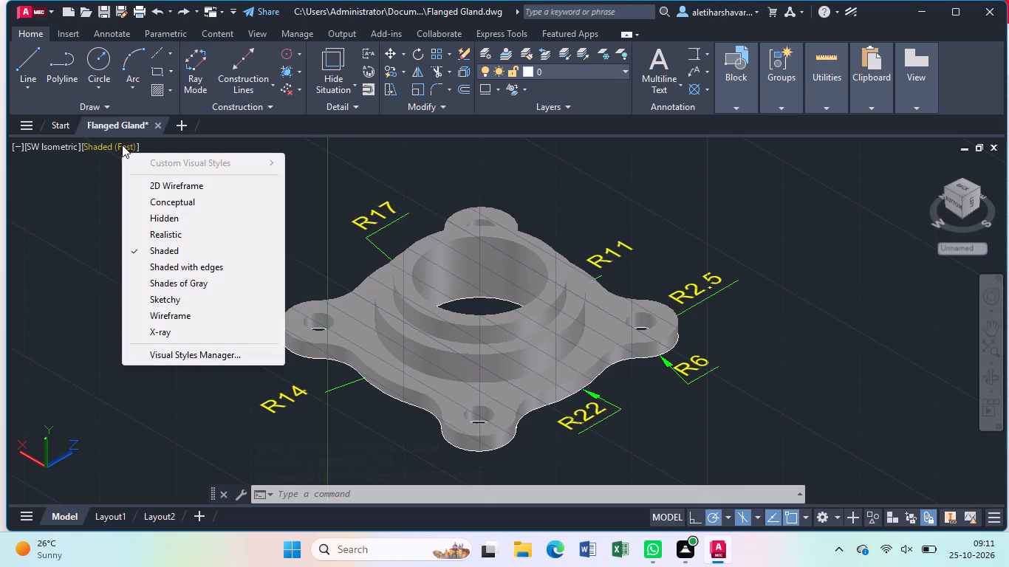
pyautogui.click(170, 182)
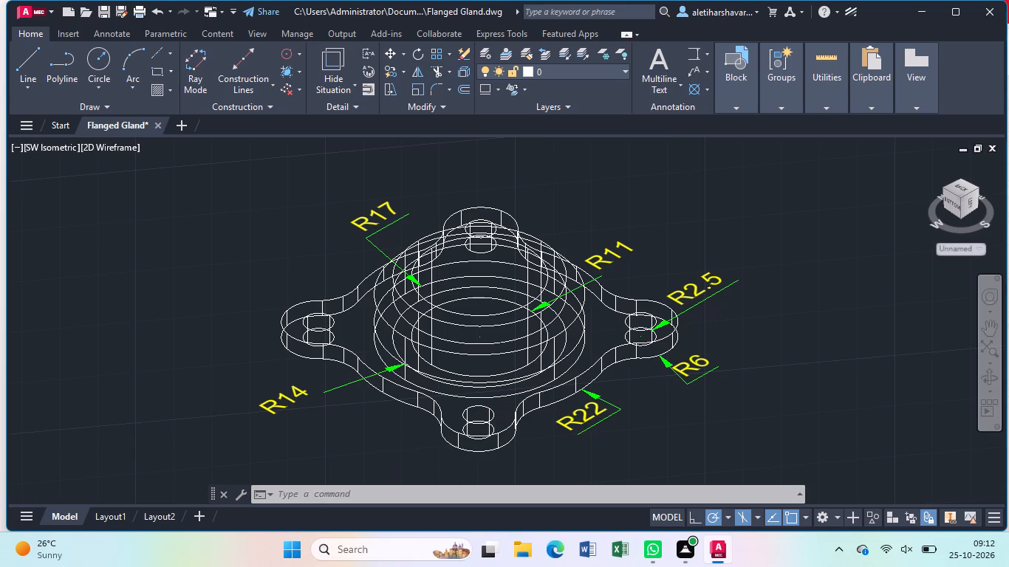
pyautogui.scroll(-1, 516, 398)
pyautogui.scroll(2, 516, 398)
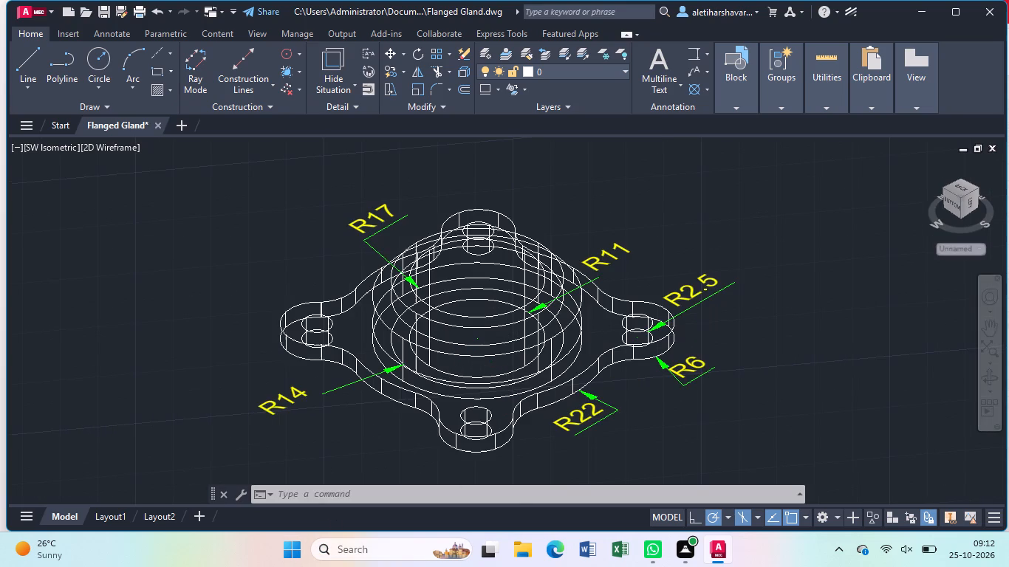
pyautogui.scroll(-1, 516, 399)
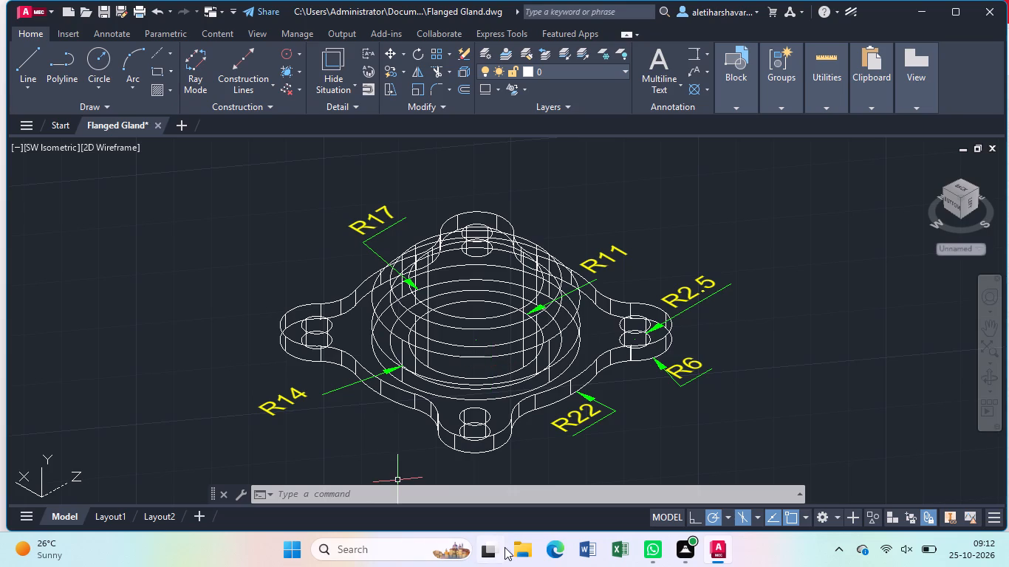
pyautogui.click(114, 148)
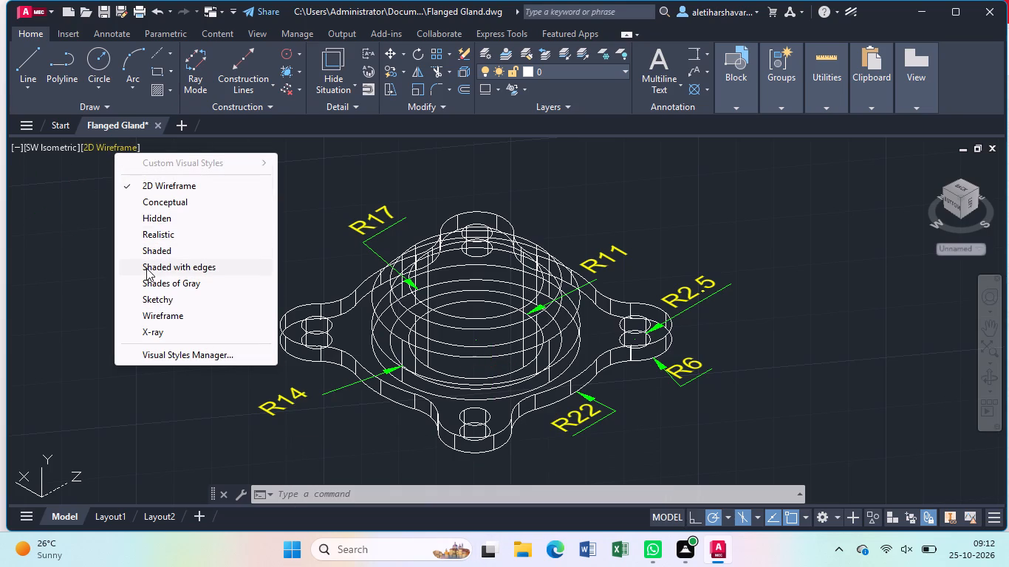
pyautogui.click(149, 257)
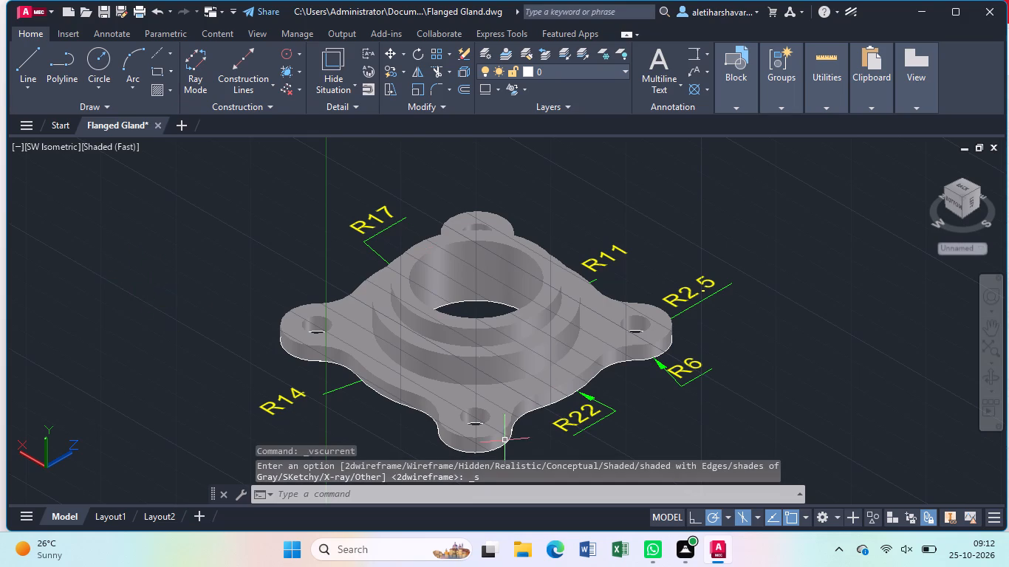
# Save the Flanged Gland drawing again under its existing name.
pyautogui.moveTo(407, 333); pyautogui.dragTo(410, 291, button='middle')
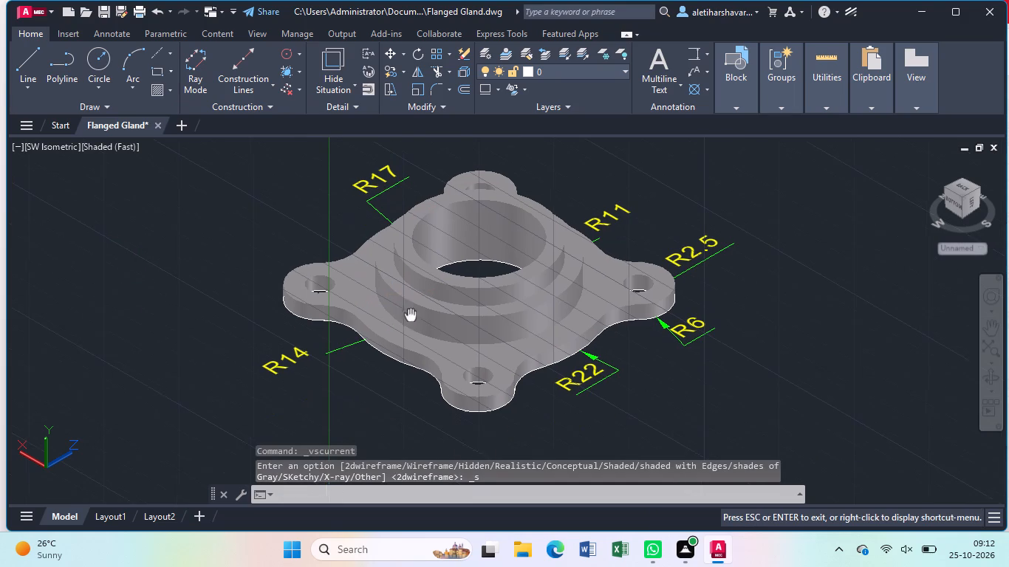
pyautogui.moveTo(410, 291); pyautogui.dragTo(411, 289, button='middle')
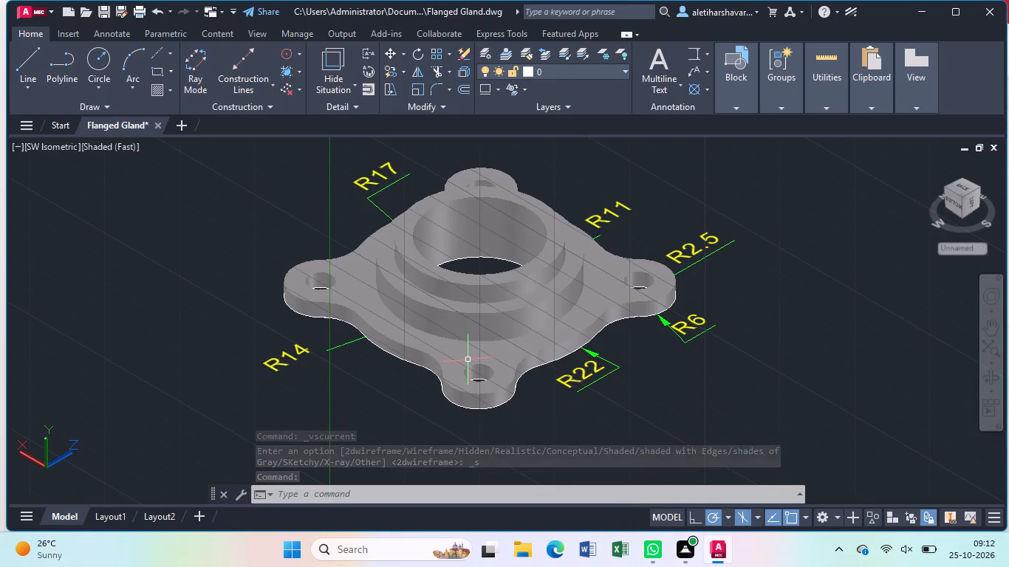
pyautogui.hotkey('ctrl', 's')
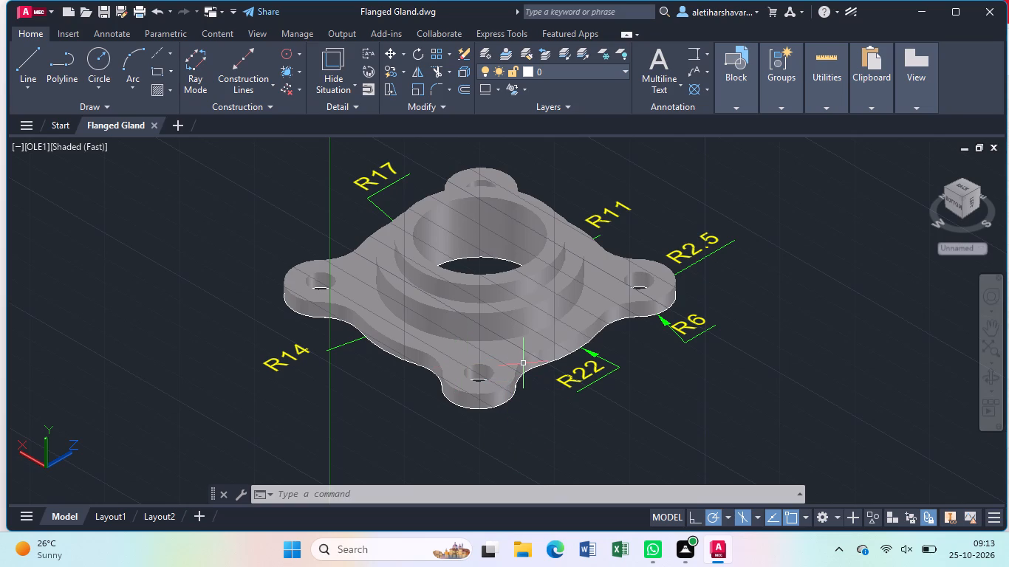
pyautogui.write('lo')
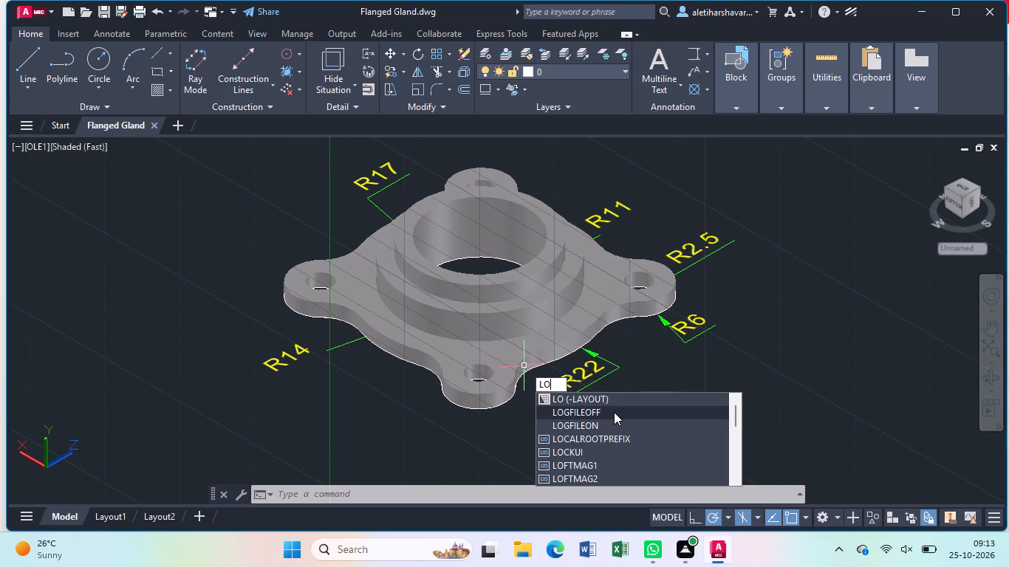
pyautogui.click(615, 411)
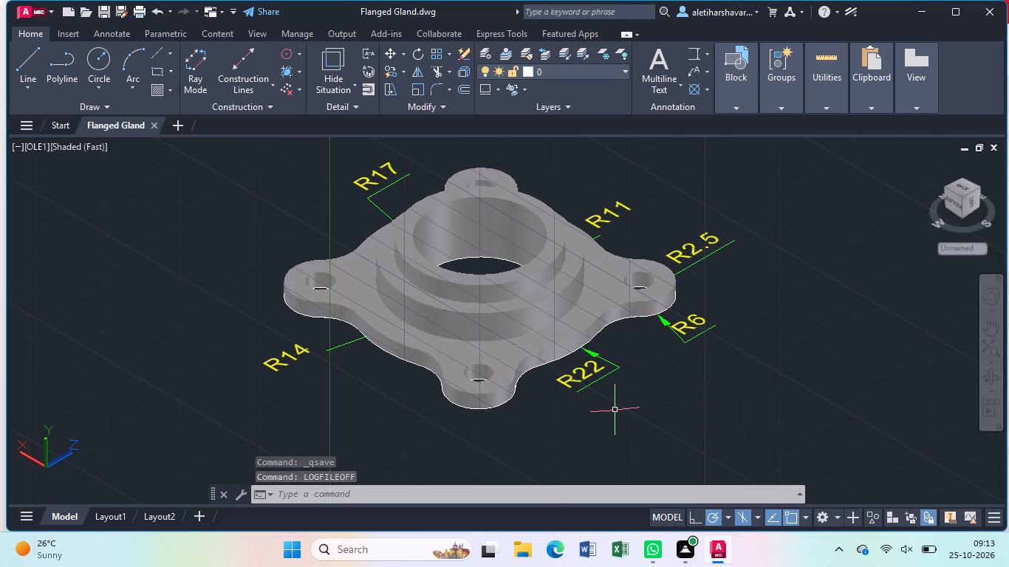
# Set up a centred landscape plot with the DWG To PDF.pc3 plotter and ISO A4 (297.00 x 210.00 MM) paper.
pyautogui.write('pl')
pyautogui.click(653, 453)
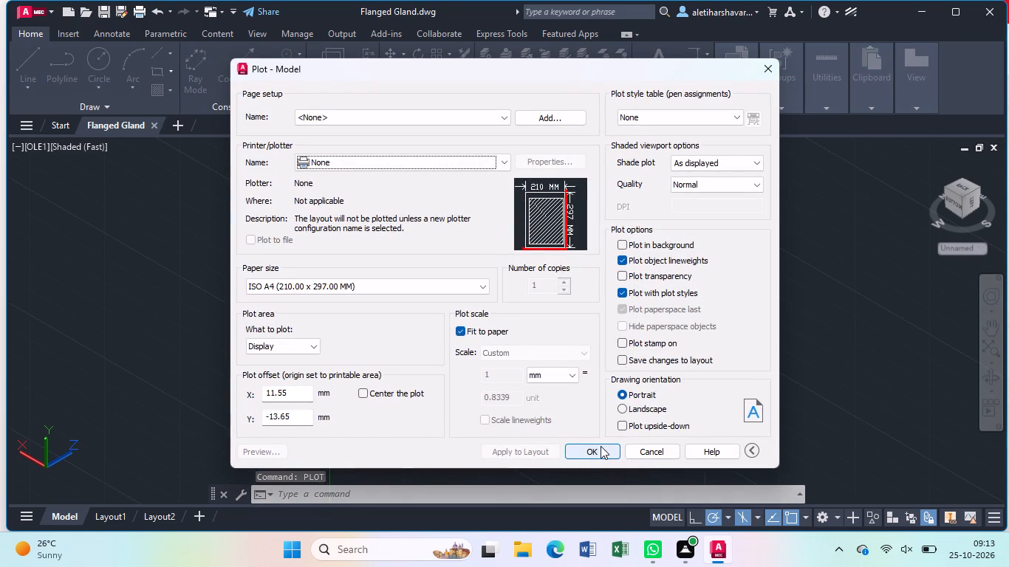
pyautogui.click(623, 408)
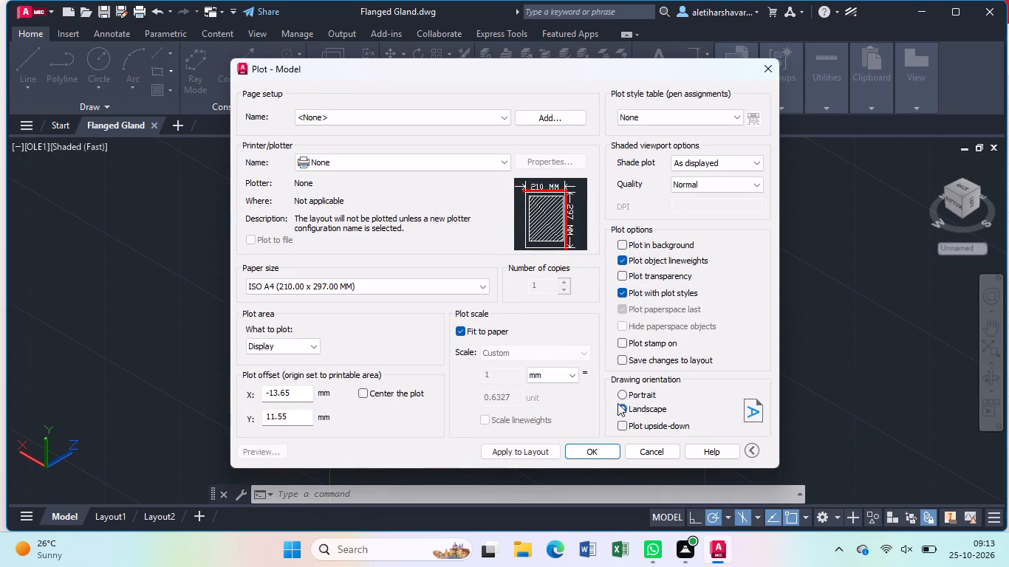
pyautogui.click(366, 392)
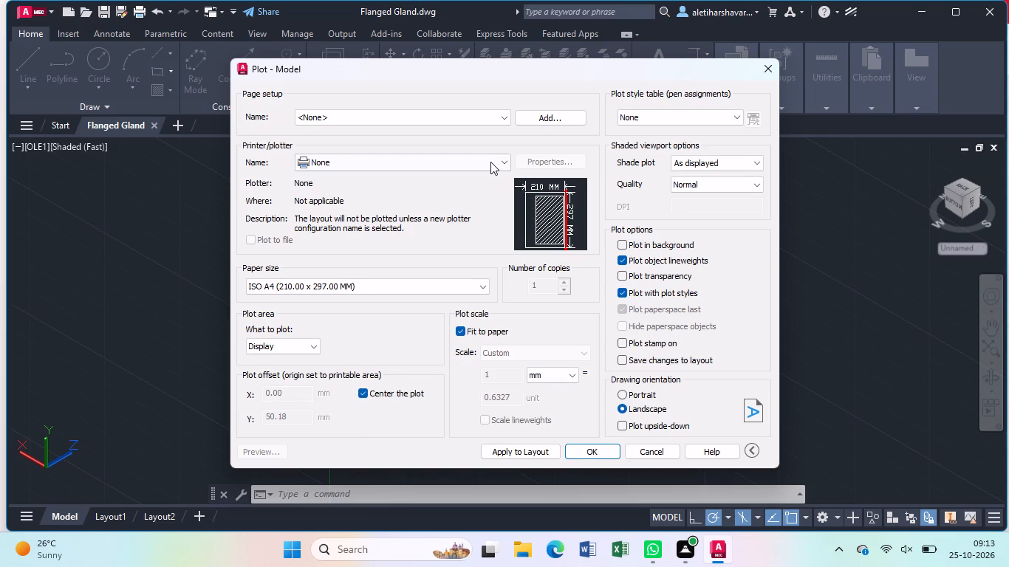
pyautogui.click(507, 157)
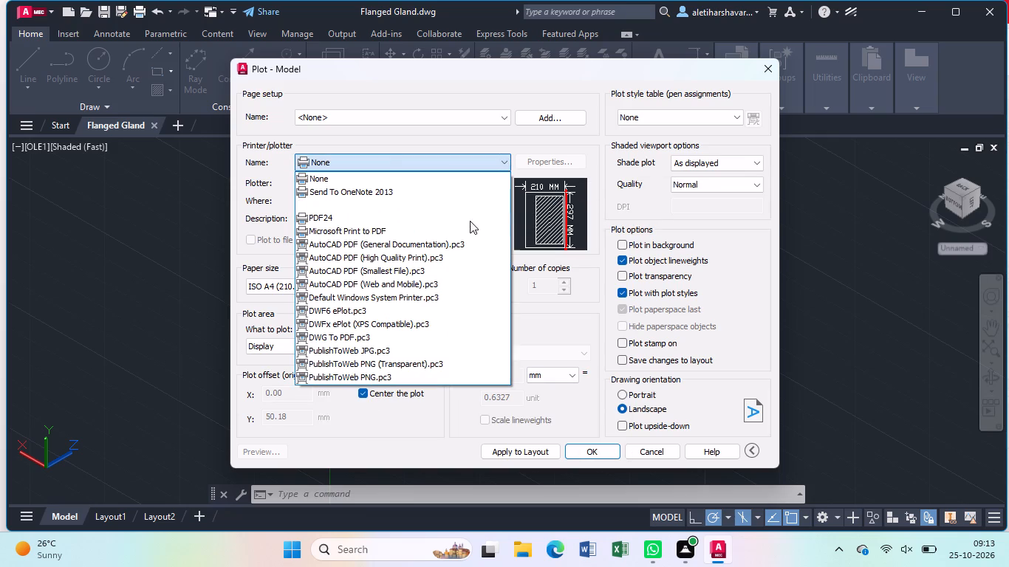
pyautogui.click(434, 335)
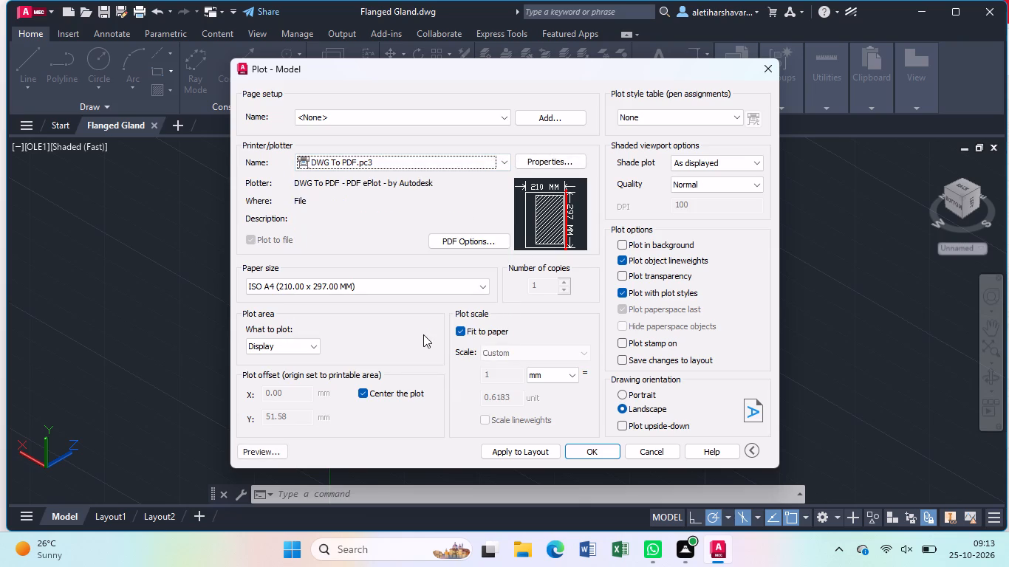
pyautogui.click(478, 284)
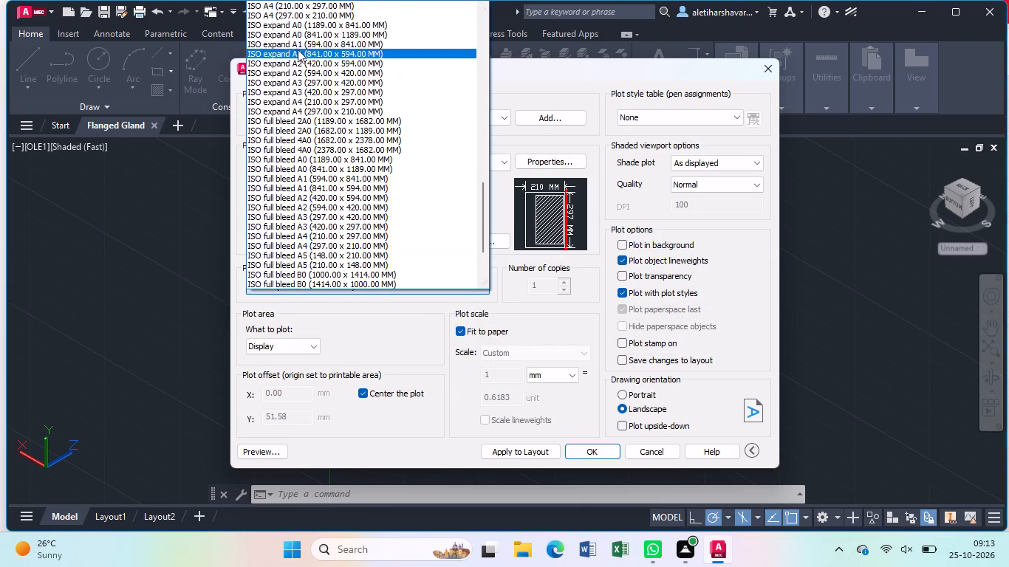
pyautogui.click(310, 15)
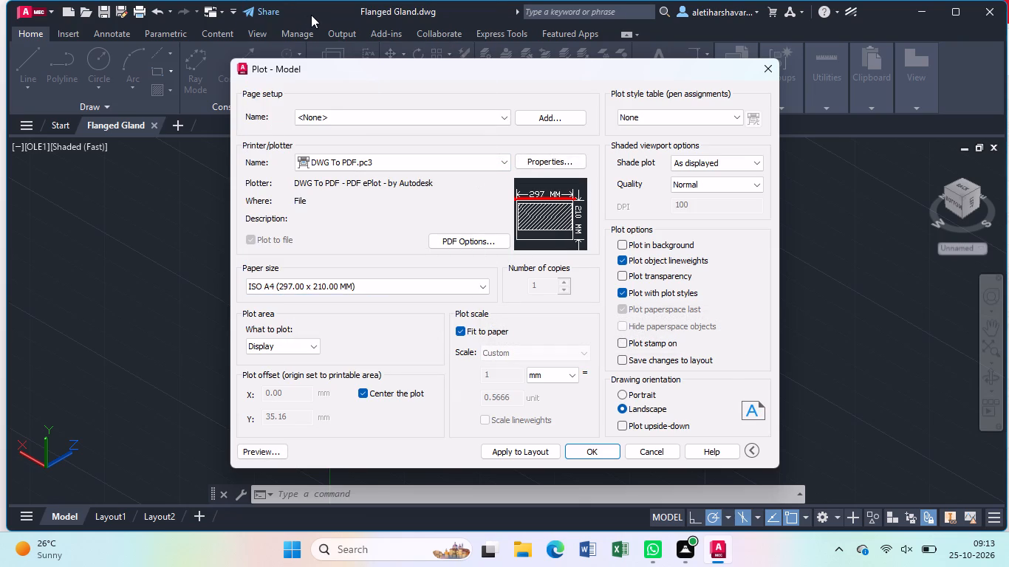
# Set the plot area to a window enclosing the whole flange and all its radius dimensions.
pyautogui.click(313, 346)
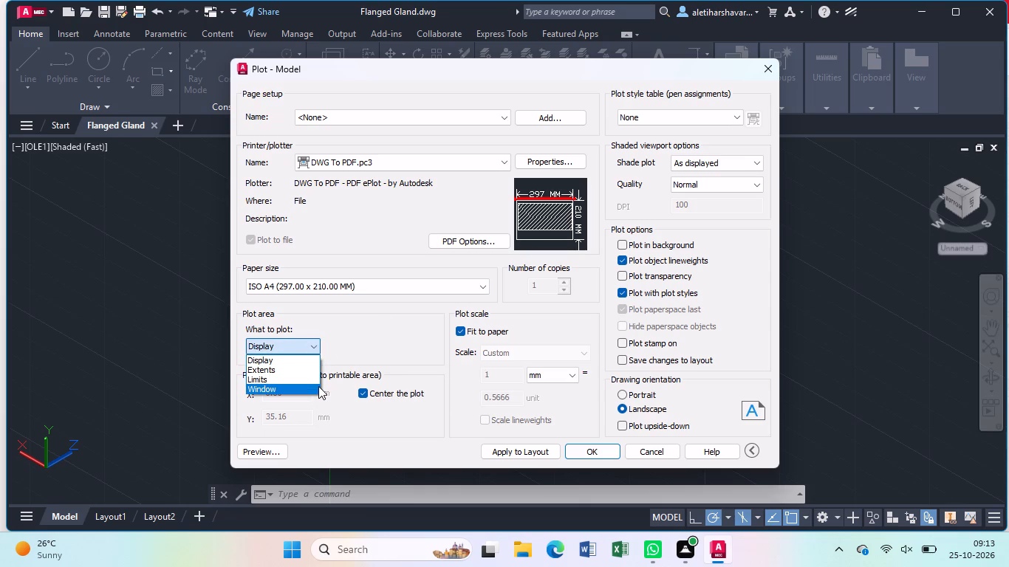
pyautogui.click(318, 386)
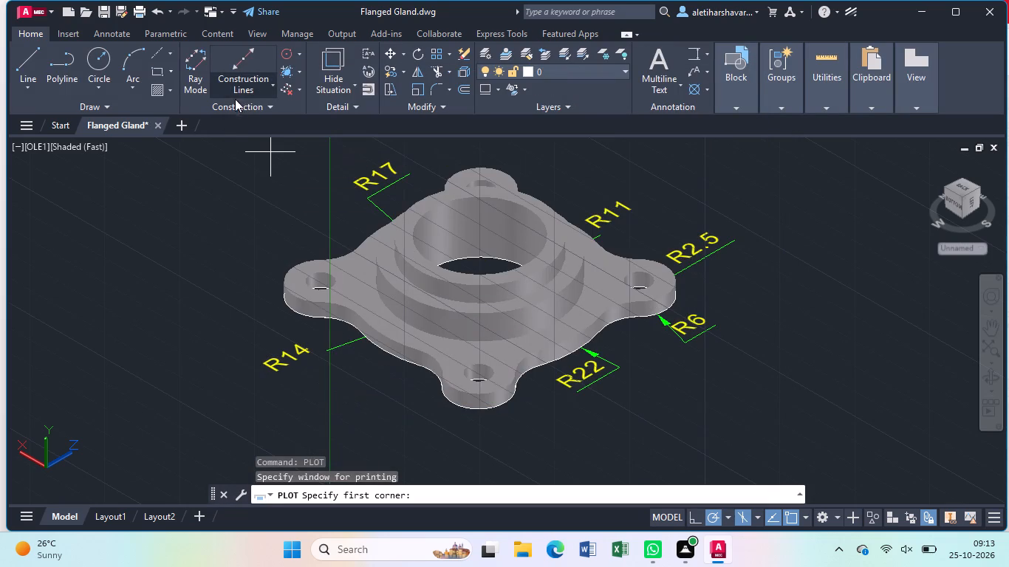
pyautogui.click(260, 153)
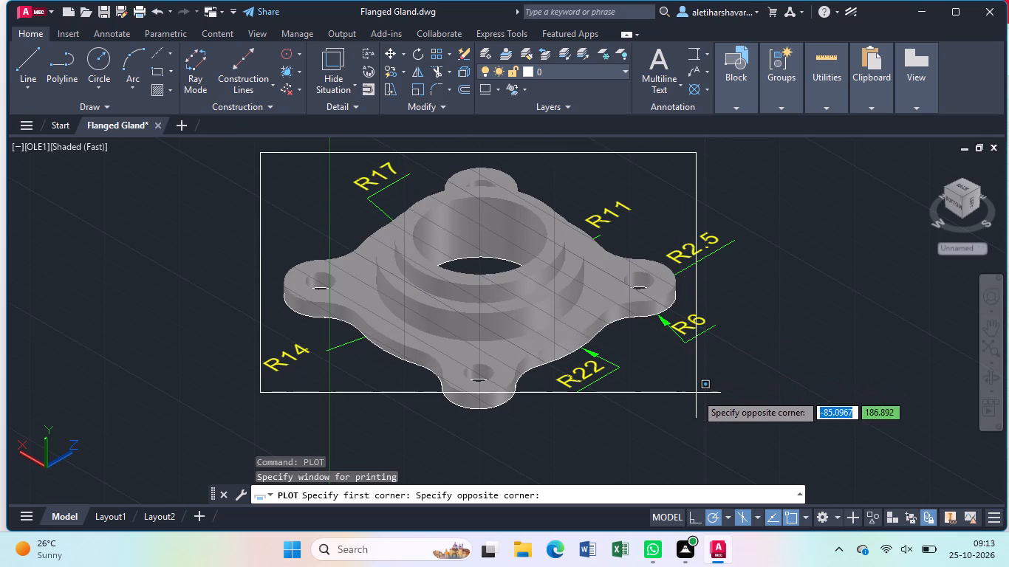
pyautogui.click(745, 413)
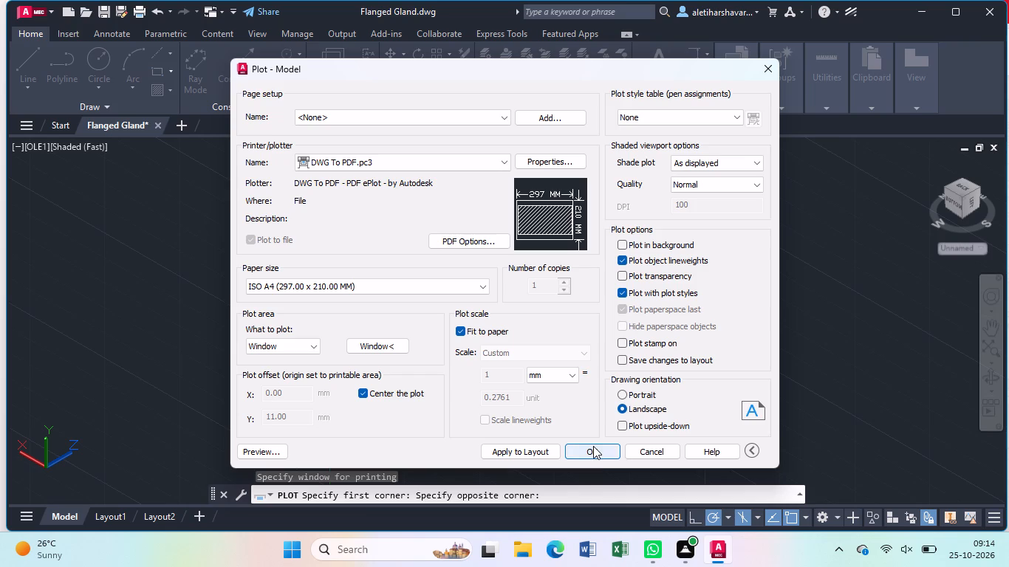
# Plot the drawing to Flanged Gland-Model.pdf in the Documents folder and close the resulting PDF.
pyautogui.click(594, 446)
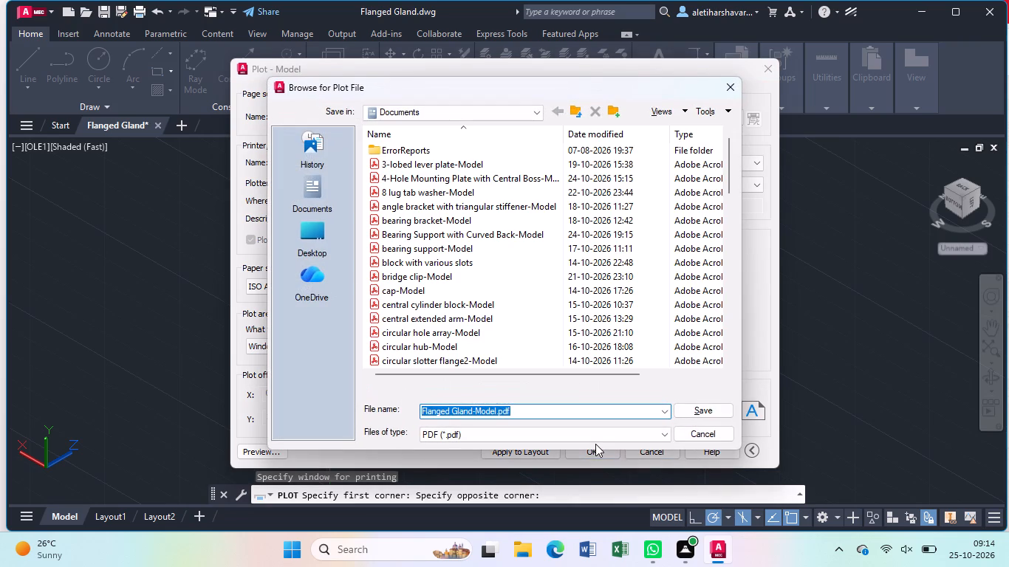
pyautogui.click(714, 407)
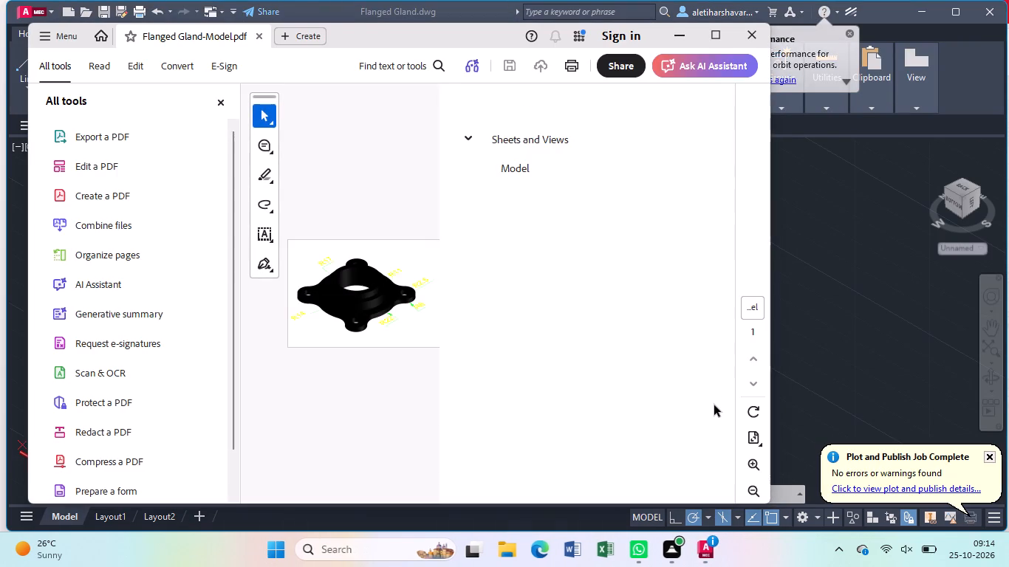
pyautogui.click(741, 37)
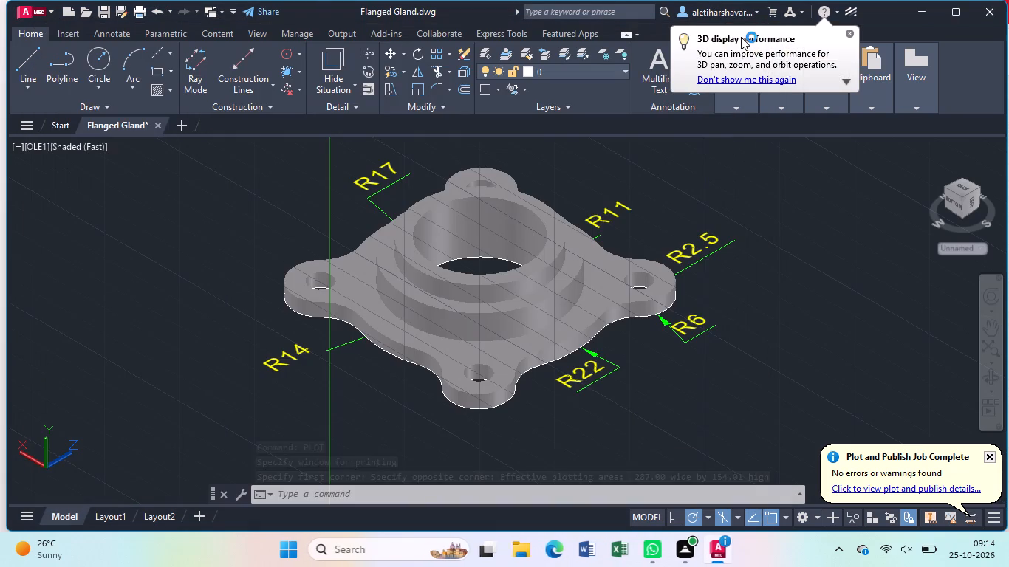